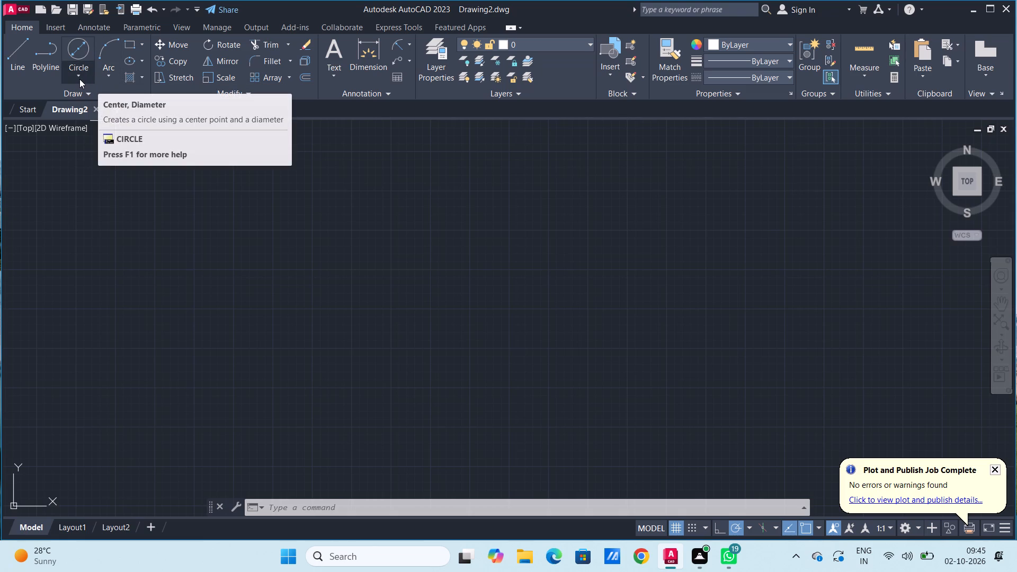
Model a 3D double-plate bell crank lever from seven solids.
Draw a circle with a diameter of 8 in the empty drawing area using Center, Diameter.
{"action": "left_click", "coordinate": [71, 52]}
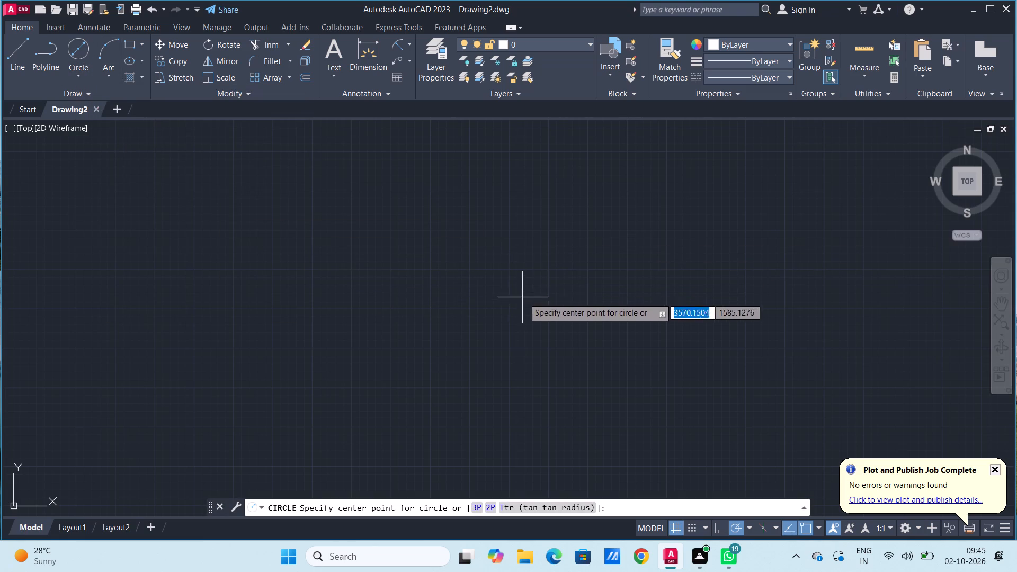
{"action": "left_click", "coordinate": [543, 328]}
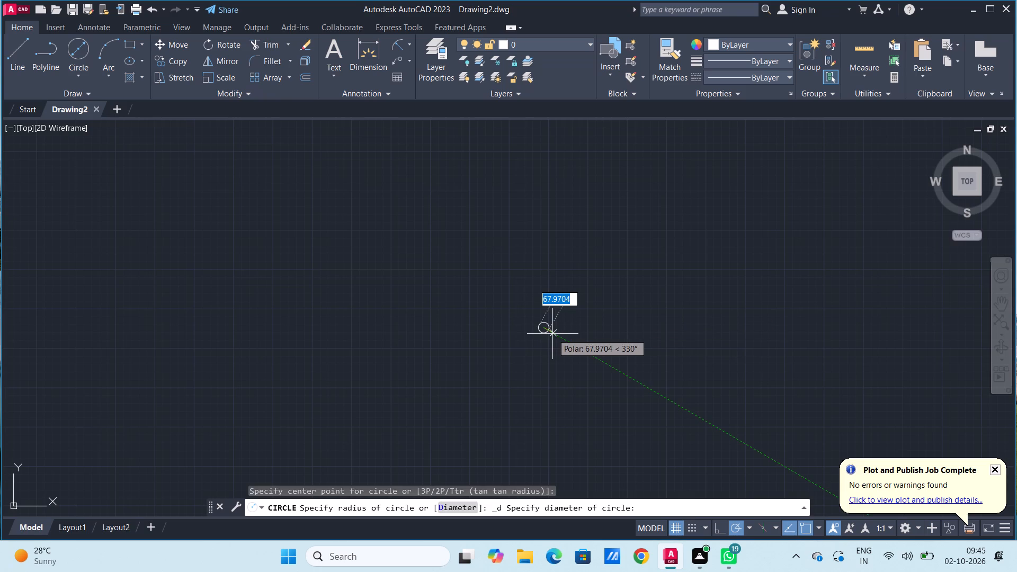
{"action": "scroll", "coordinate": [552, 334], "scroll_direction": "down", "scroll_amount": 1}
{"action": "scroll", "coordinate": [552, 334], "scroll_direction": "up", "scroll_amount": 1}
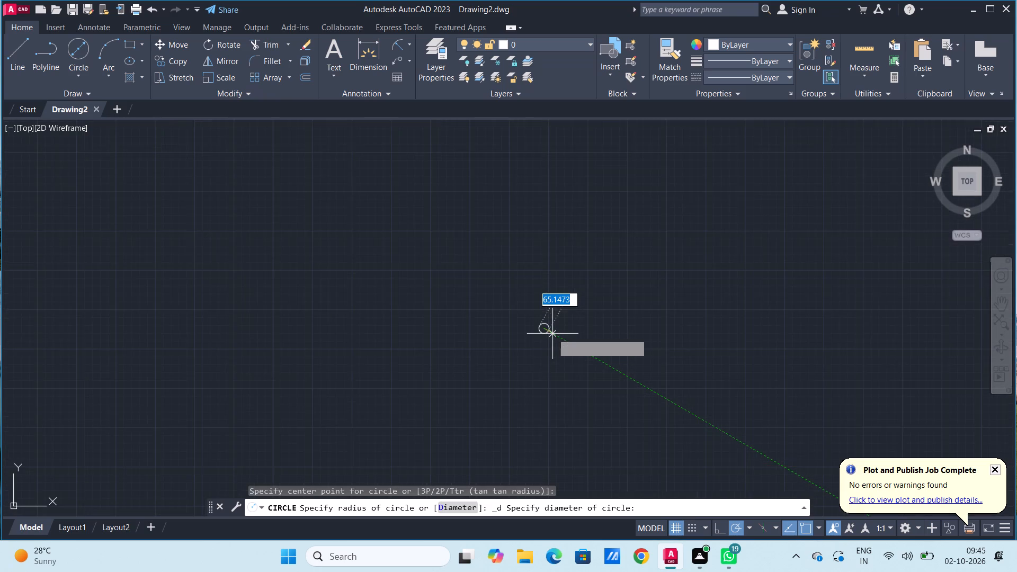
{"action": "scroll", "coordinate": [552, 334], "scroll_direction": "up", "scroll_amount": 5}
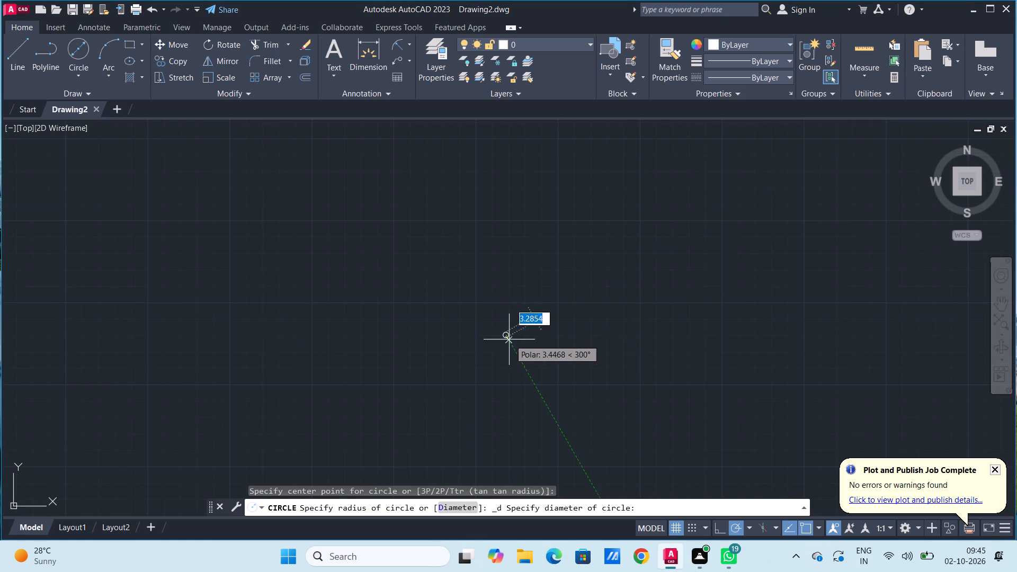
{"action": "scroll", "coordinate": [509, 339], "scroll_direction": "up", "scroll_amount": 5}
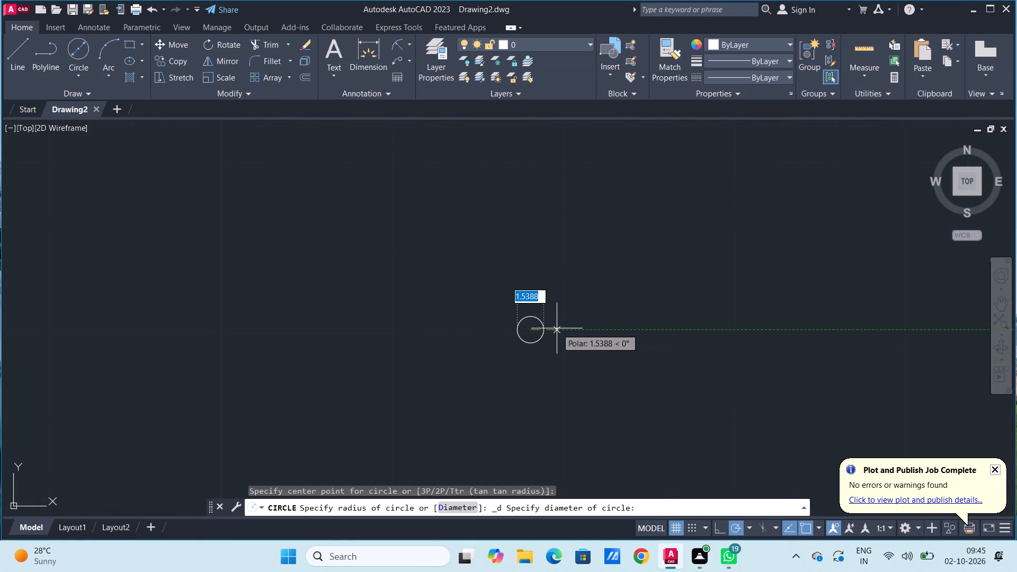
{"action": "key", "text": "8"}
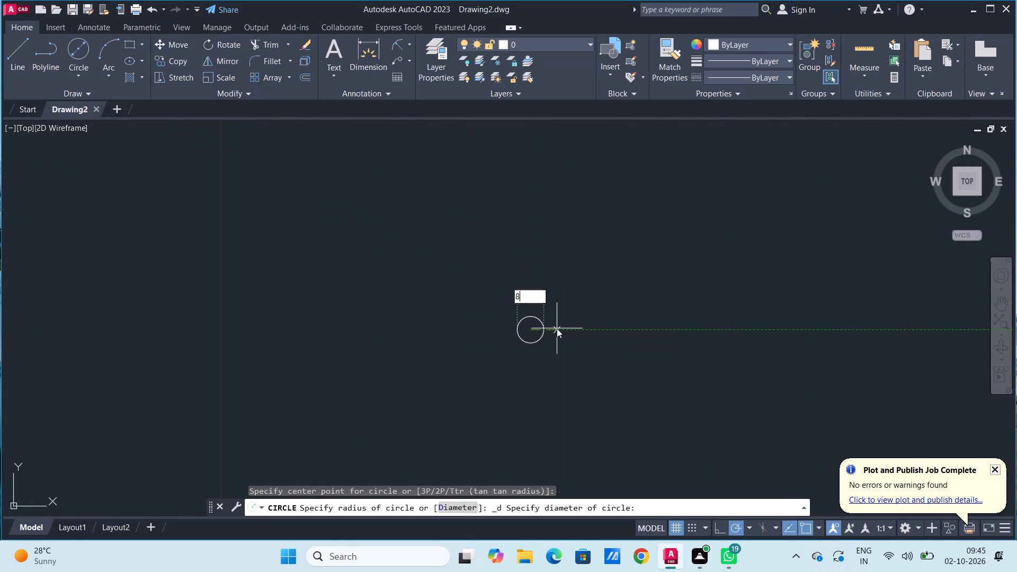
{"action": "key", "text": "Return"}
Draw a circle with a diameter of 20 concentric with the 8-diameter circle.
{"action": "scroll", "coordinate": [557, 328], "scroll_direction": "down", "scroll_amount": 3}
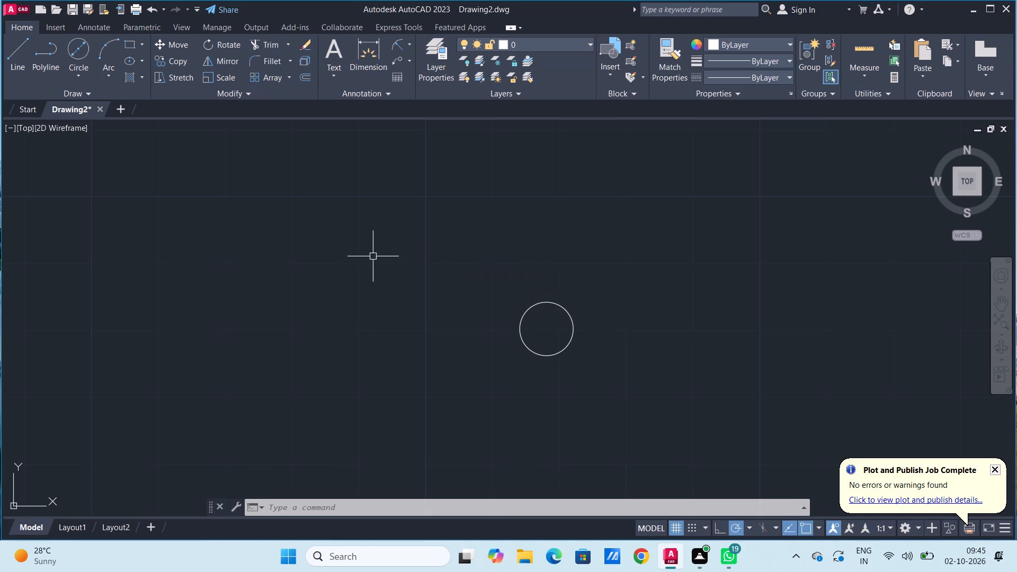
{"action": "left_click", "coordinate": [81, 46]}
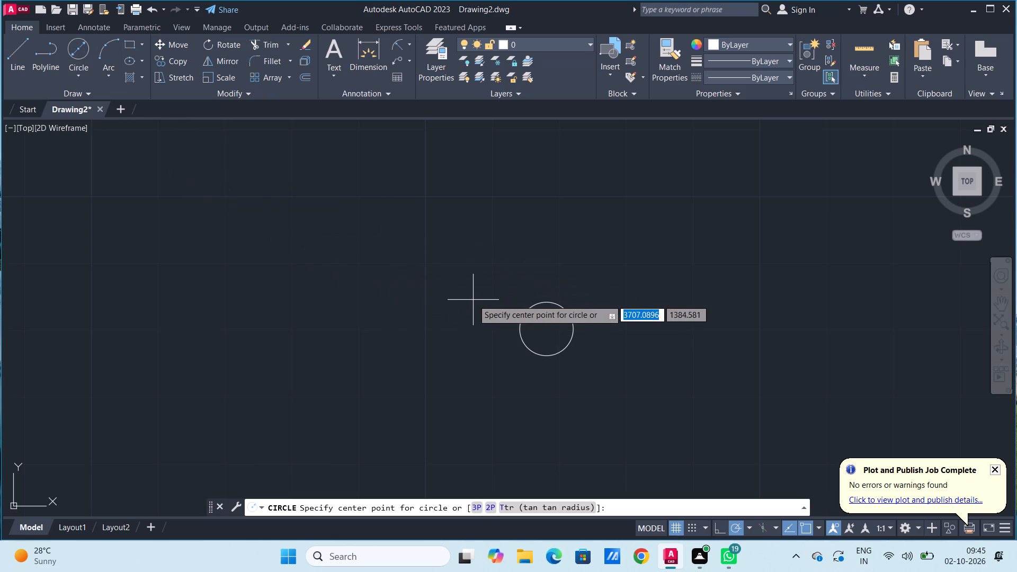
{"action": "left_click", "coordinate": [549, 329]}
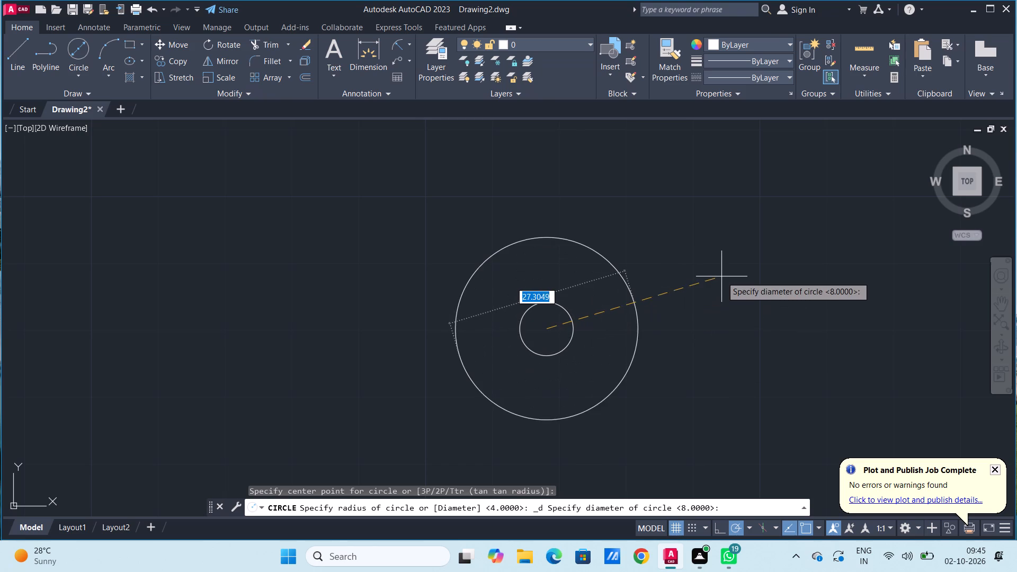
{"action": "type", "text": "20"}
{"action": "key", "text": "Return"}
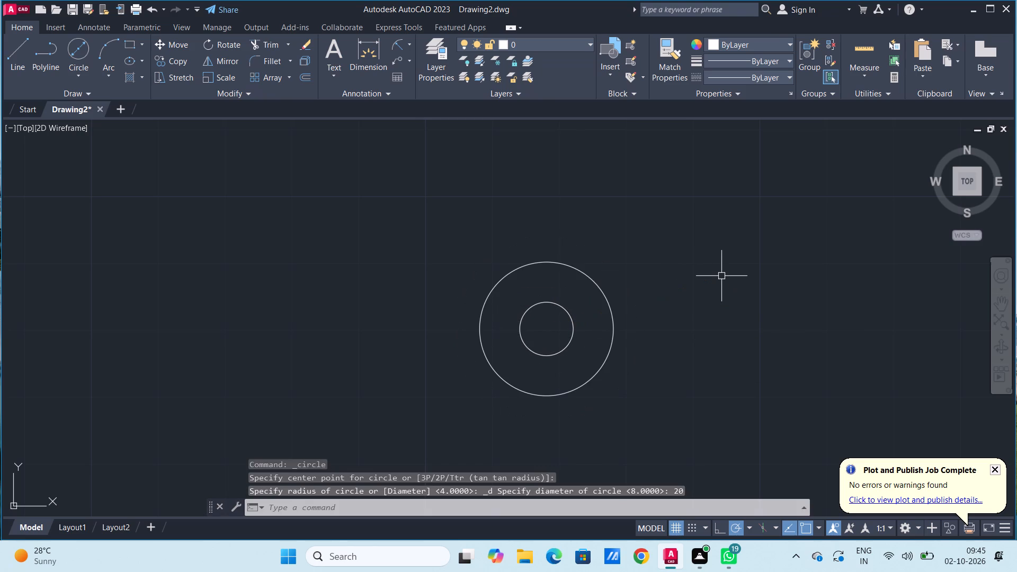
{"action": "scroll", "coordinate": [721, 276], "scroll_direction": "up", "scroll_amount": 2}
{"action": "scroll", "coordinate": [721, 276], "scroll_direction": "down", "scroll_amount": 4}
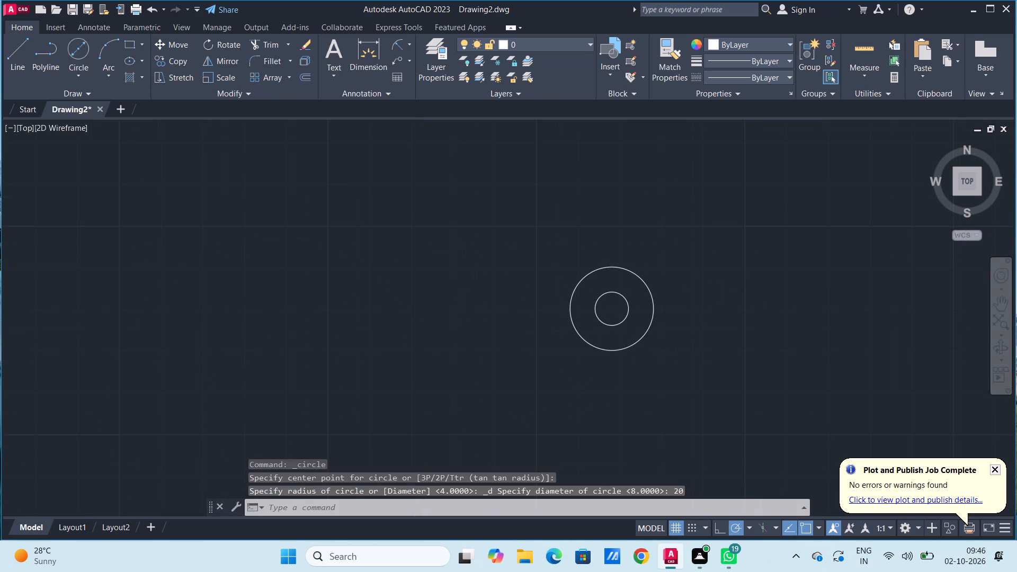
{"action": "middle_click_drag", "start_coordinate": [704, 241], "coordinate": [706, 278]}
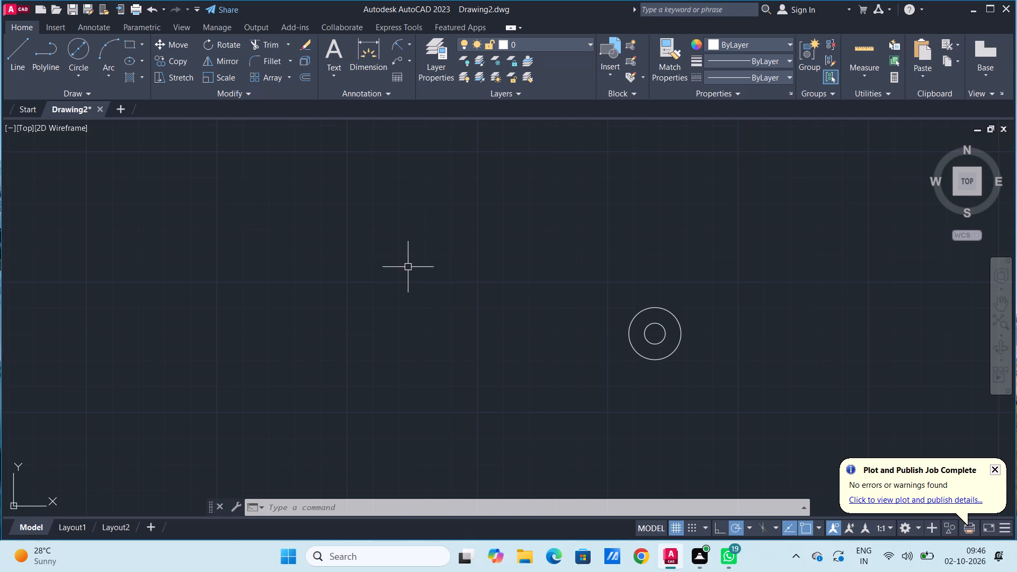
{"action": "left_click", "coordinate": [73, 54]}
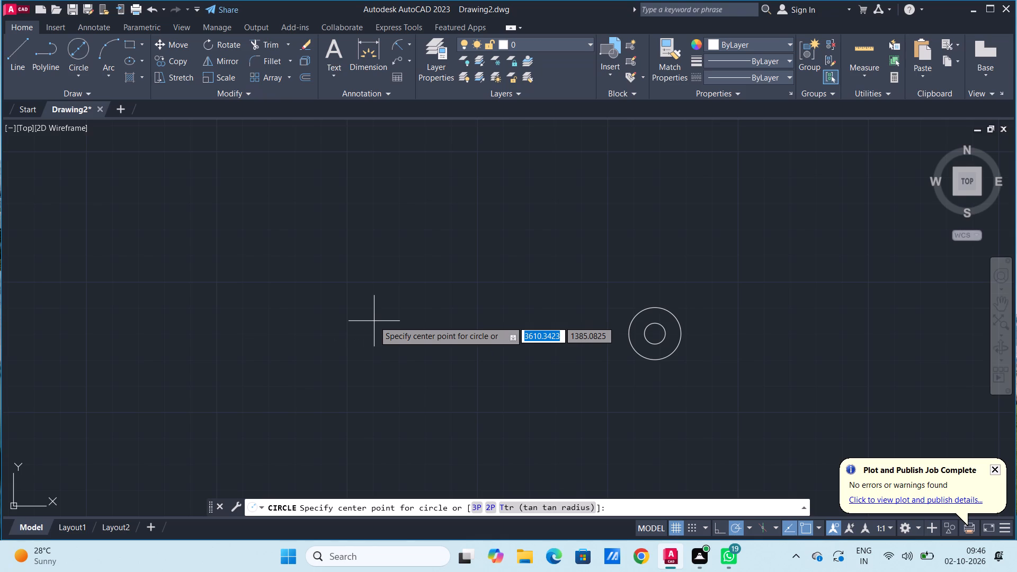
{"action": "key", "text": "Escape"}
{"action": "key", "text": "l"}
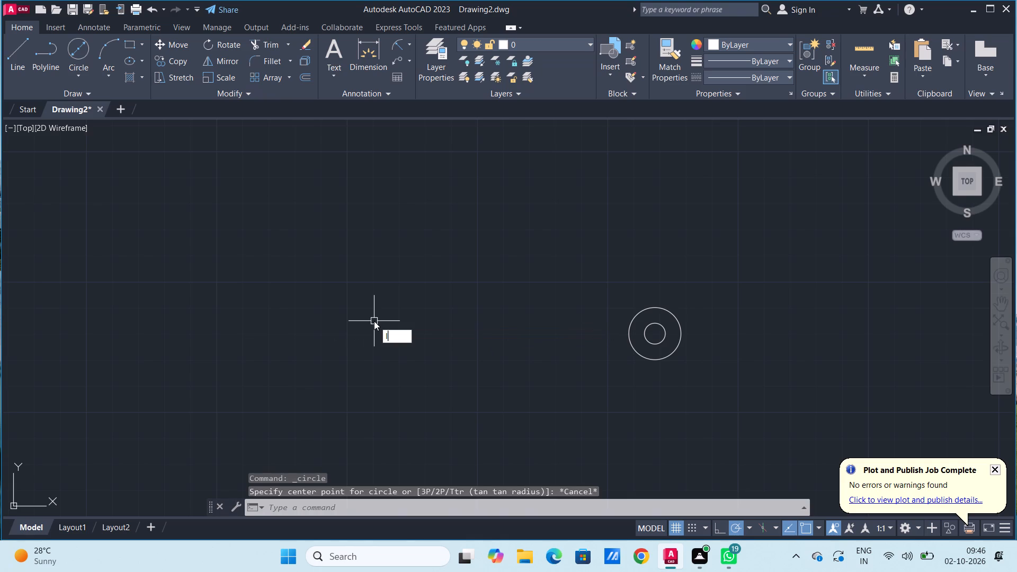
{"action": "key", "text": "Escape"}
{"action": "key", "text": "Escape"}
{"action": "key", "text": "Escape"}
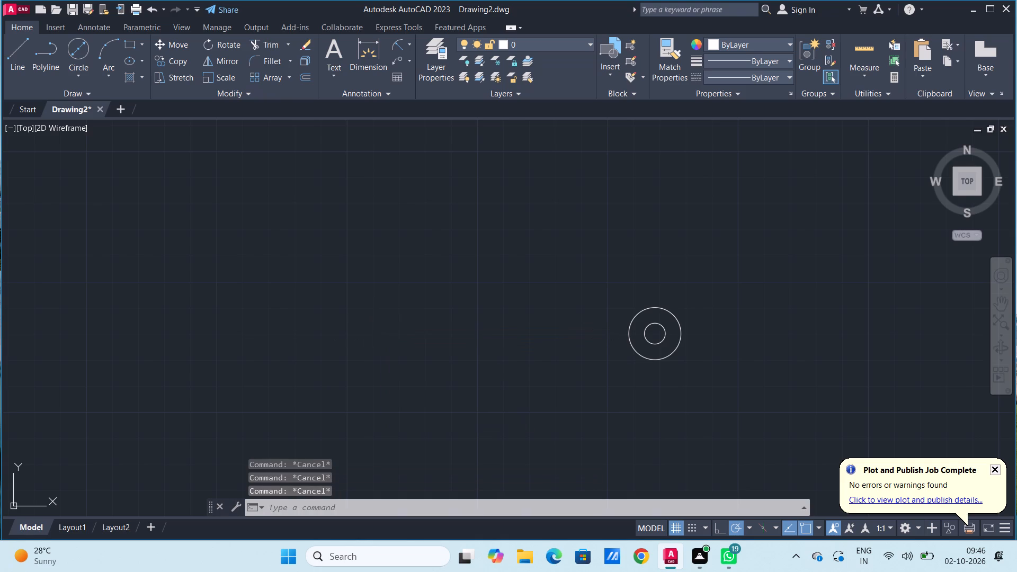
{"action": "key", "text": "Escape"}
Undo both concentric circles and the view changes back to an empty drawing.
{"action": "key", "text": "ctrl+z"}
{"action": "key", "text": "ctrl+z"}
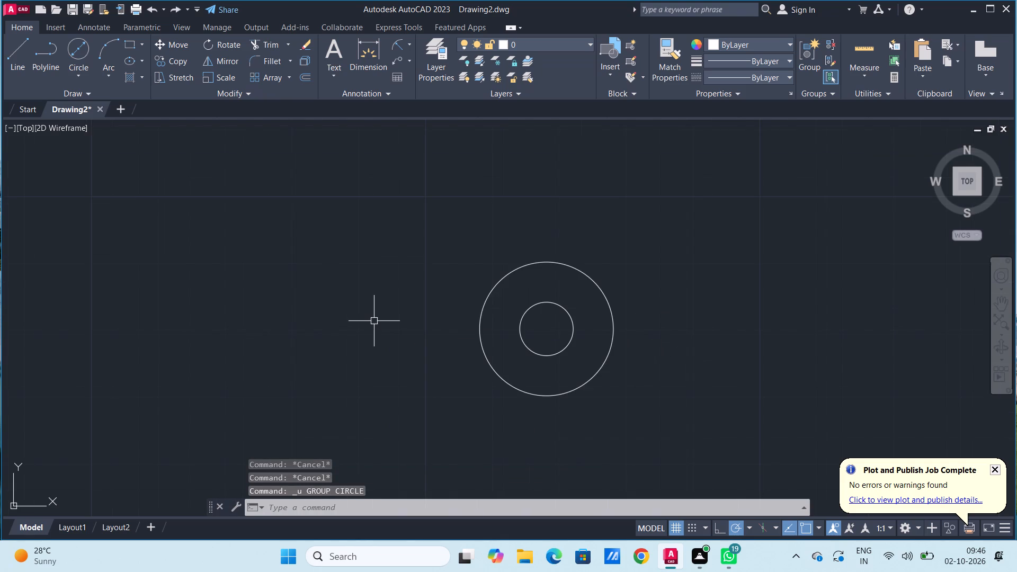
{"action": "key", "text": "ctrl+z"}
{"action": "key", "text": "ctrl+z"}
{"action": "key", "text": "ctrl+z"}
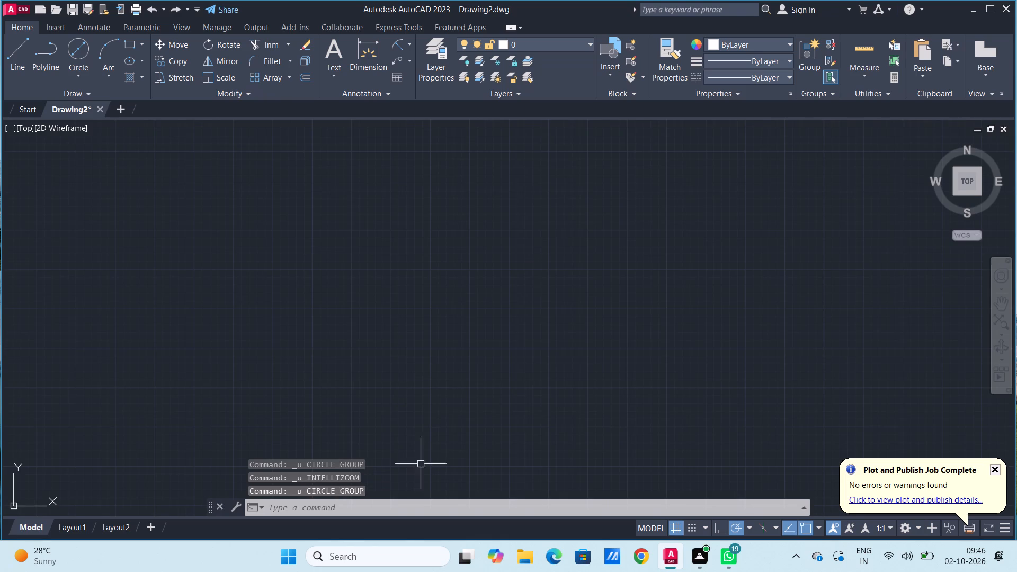
Turn on command history logging for the drawing with the LOGFILEON command.
{"action": "left_click", "coordinate": [444, 509]}
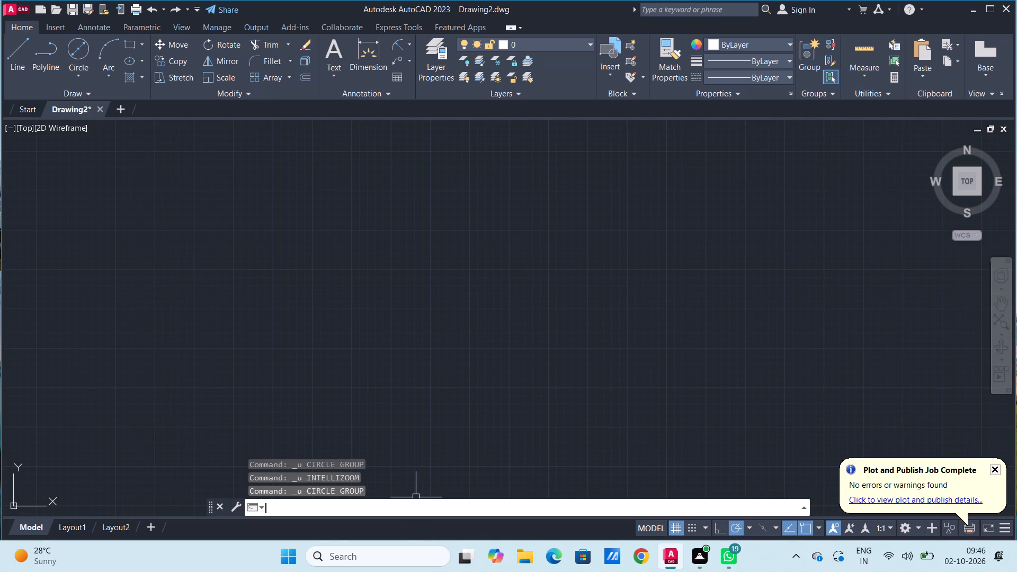
{"action": "type", "text": "lo"}
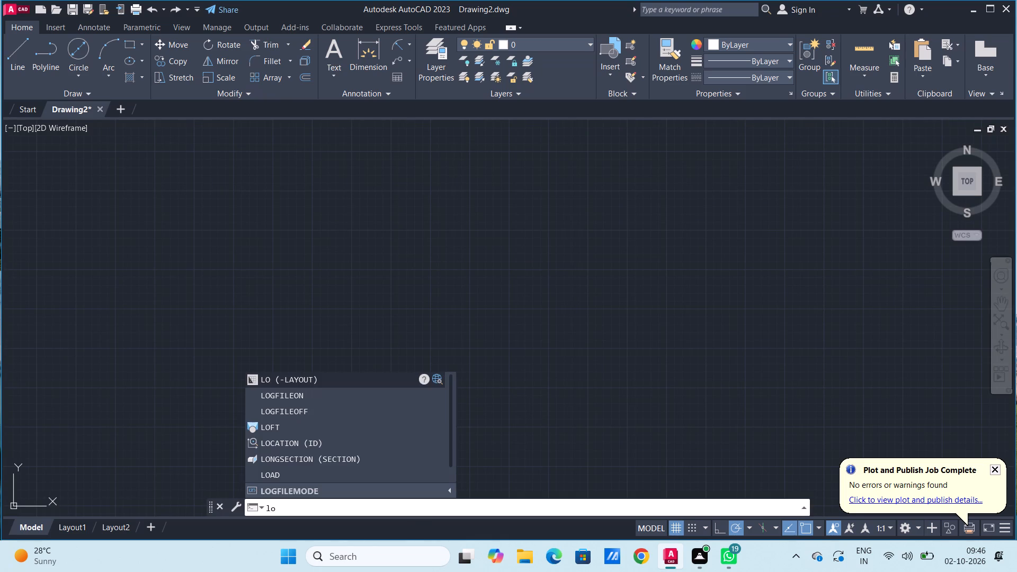
{"action": "key", "text": "g"}
{"action": "key", "text": "Return"}
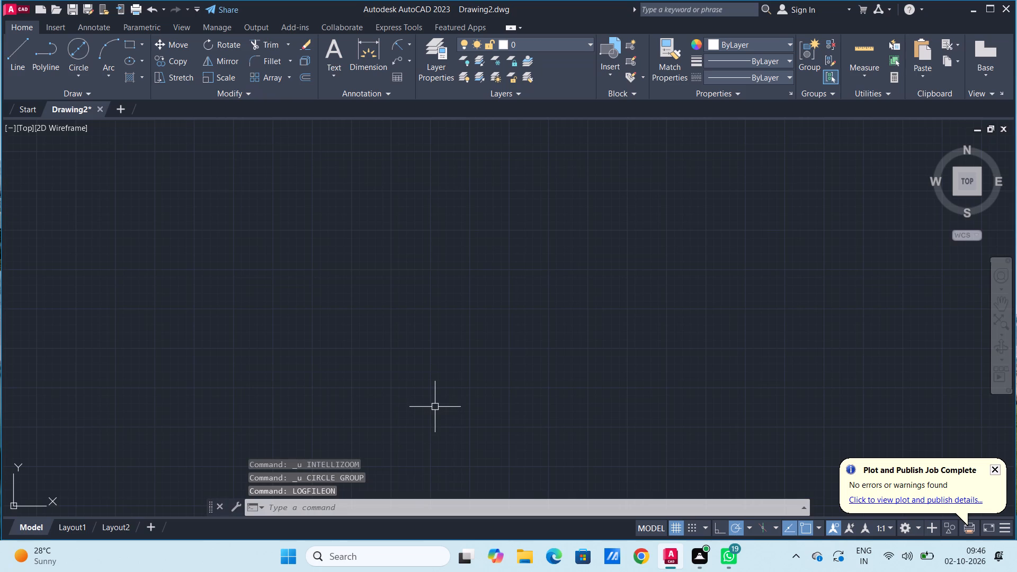
{"action": "type", "text": "lo"}
{"action": "key", "text": "Escape"}
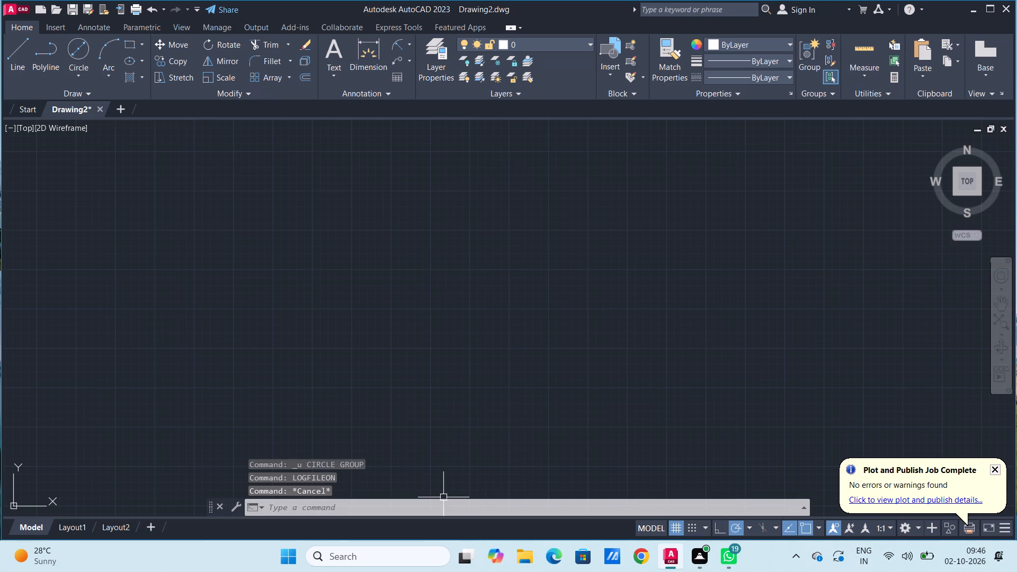
{"action": "left_click", "coordinate": [440, 508]}
{"action": "type", "text": "lo"}
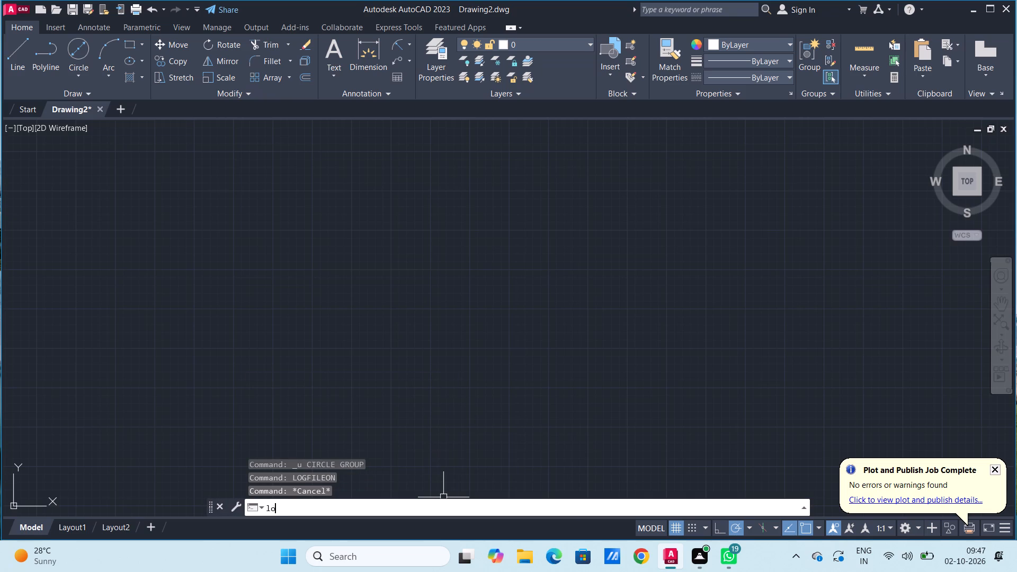
{"action": "key", "text": "g"}
{"action": "key", "text": "Return"}
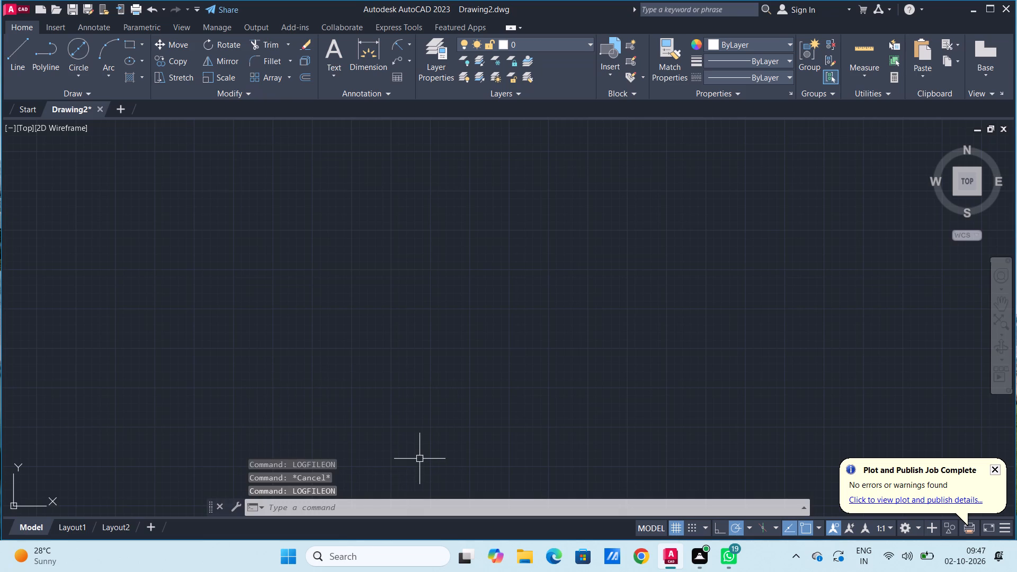
Draw a circle with a diameter of 8 in the empty drawing area using Center, Diameter.
{"action": "left_click", "coordinate": [73, 47]}
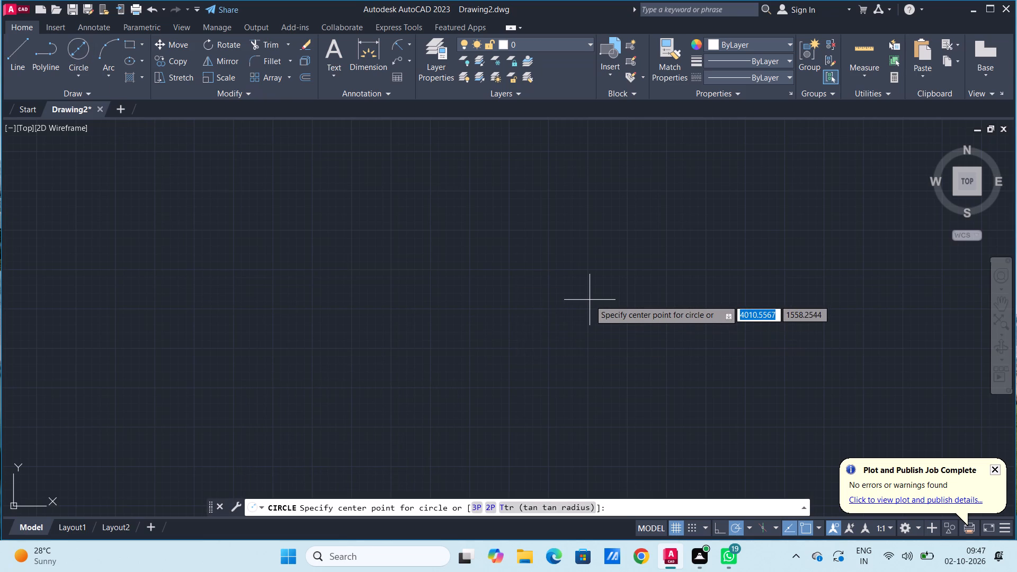
{"action": "left_click", "coordinate": [587, 299]}
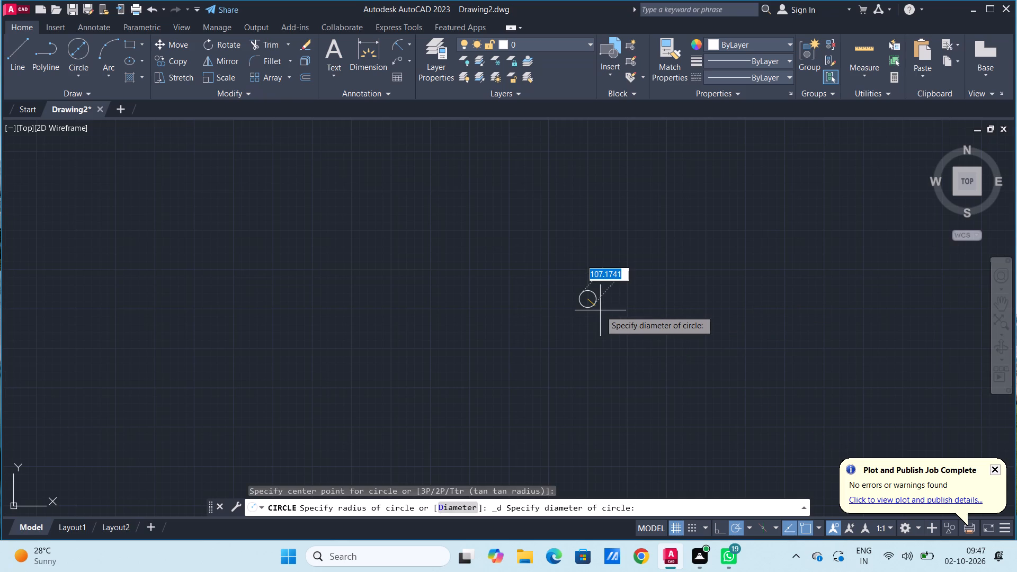
{"action": "scroll", "coordinate": [600, 310], "scroll_direction": "up", "scroll_amount": 3}
{"action": "scroll", "coordinate": [538, 257], "scroll_direction": "up", "scroll_amount": 2}
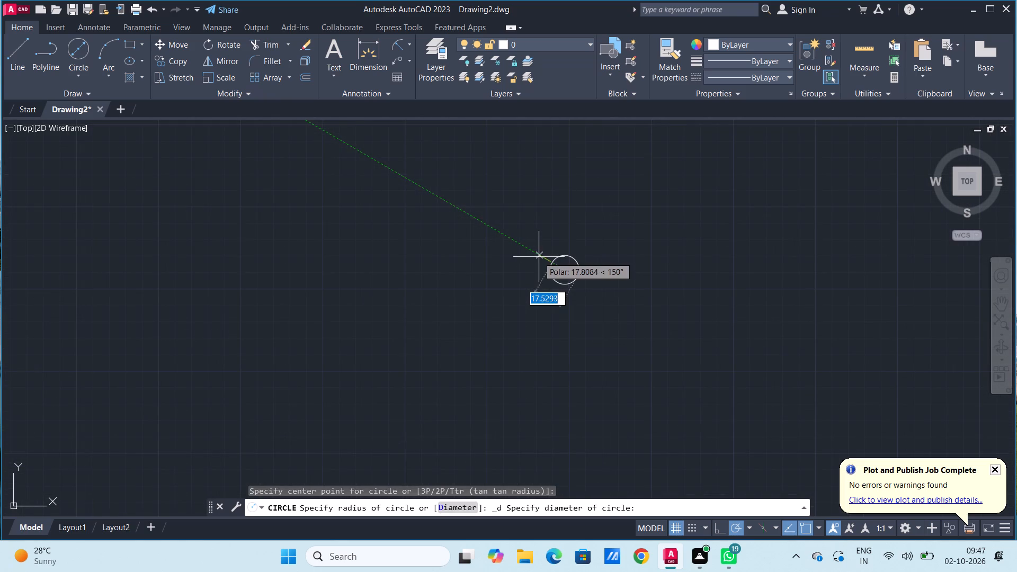
{"action": "scroll", "coordinate": [545, 254], "scroll_direction": "up", "scroll_amount": 3}
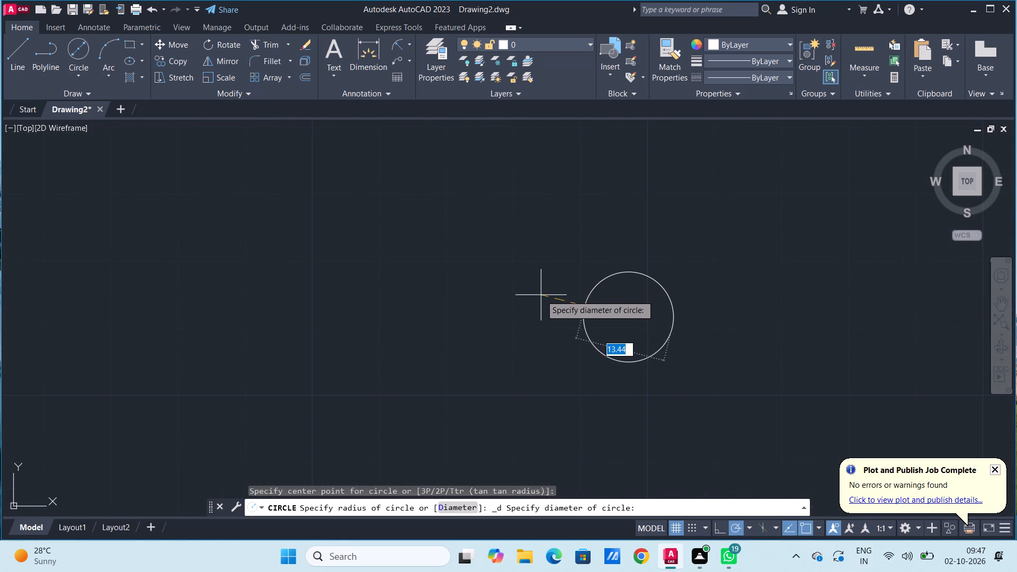
{"action": "key", "text": "8"}
{"action": "key", "text": "Return"}
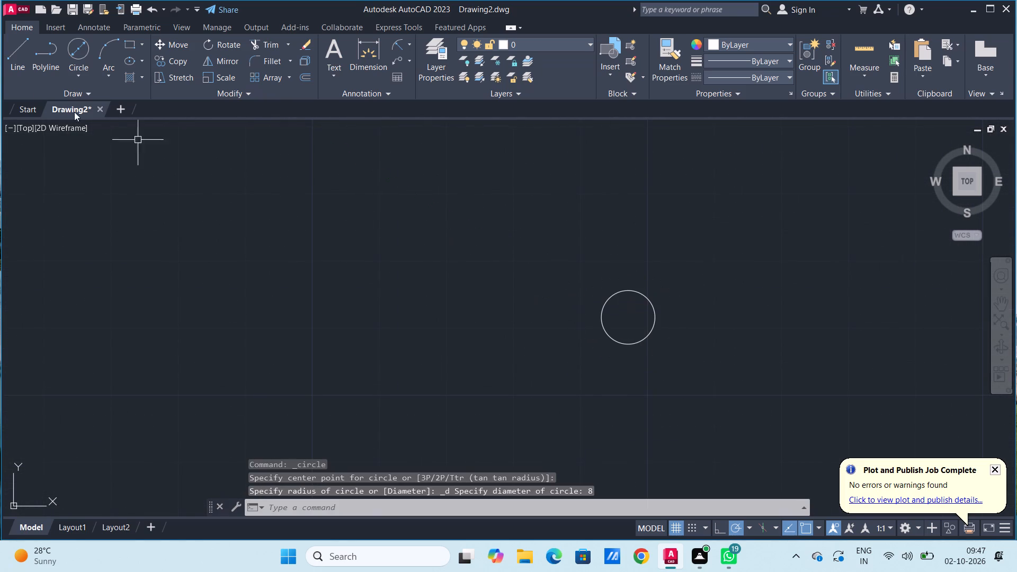
Draw a circle with a diameter of 20 from the centre of the 8-diameter circle.
{"action": "left_click", "coordinate": [70, 48]}
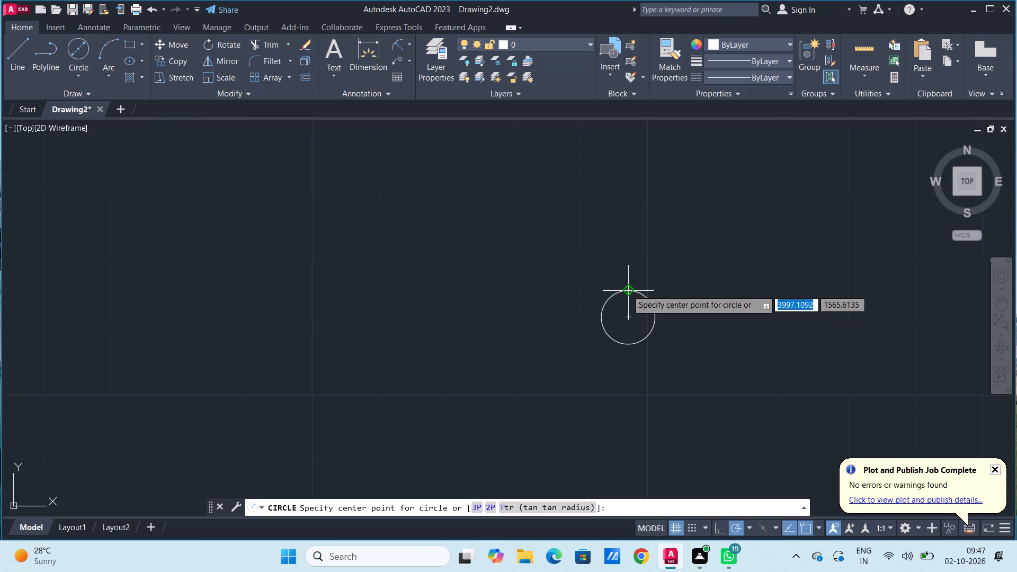
{"action": "left_click", "coordinate": [626, 321]}
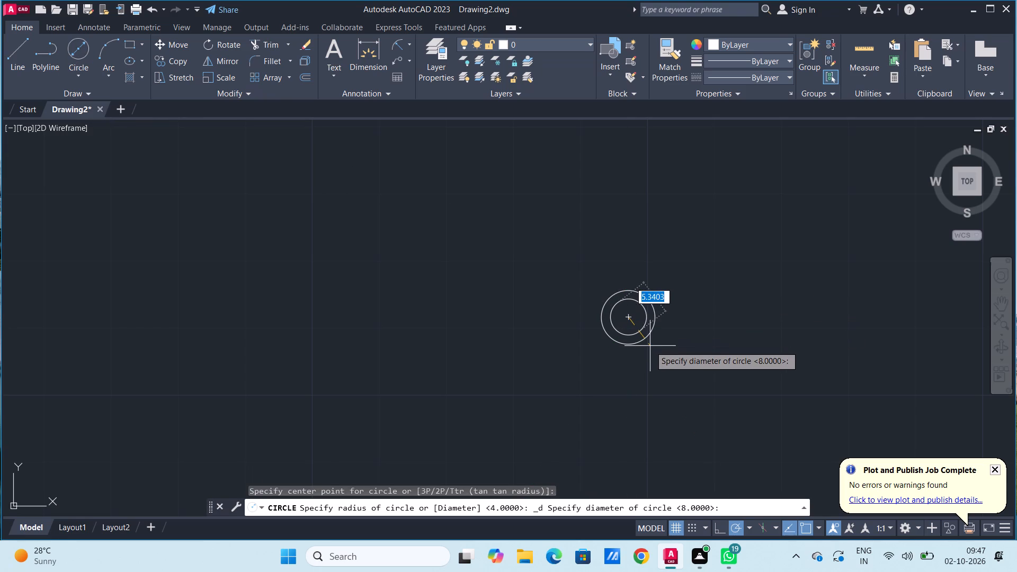
{"action": "type", "text": "20"}
{"action": "key", "text": "Return"}
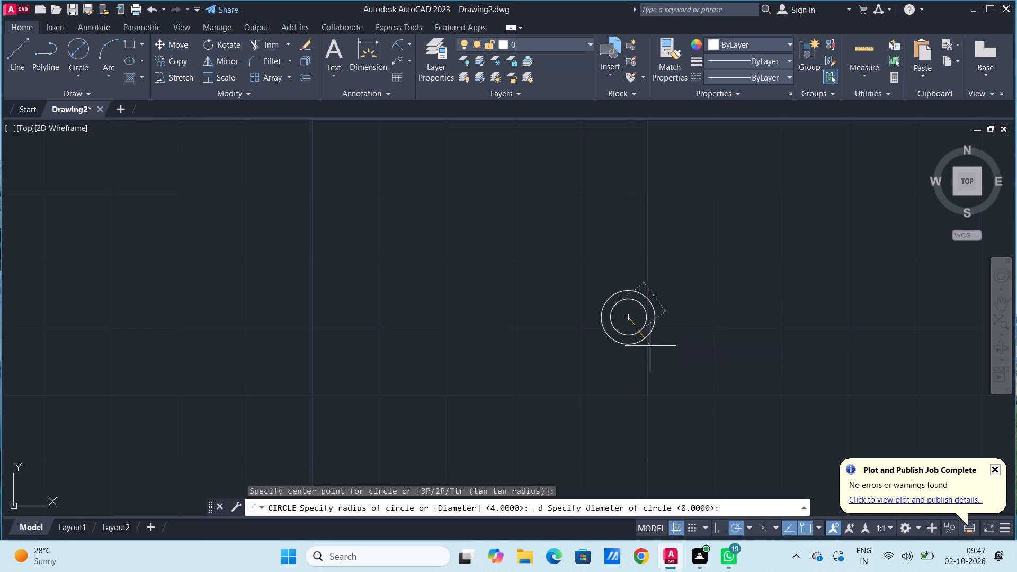
Draw a horizontal line 72 long leftward from the shared centre of the 8 and 20 diameter circles.
{"action": "scroll", "coordinate": [662, 354], "scroll_direction": "down", "scroll_amount": 1}
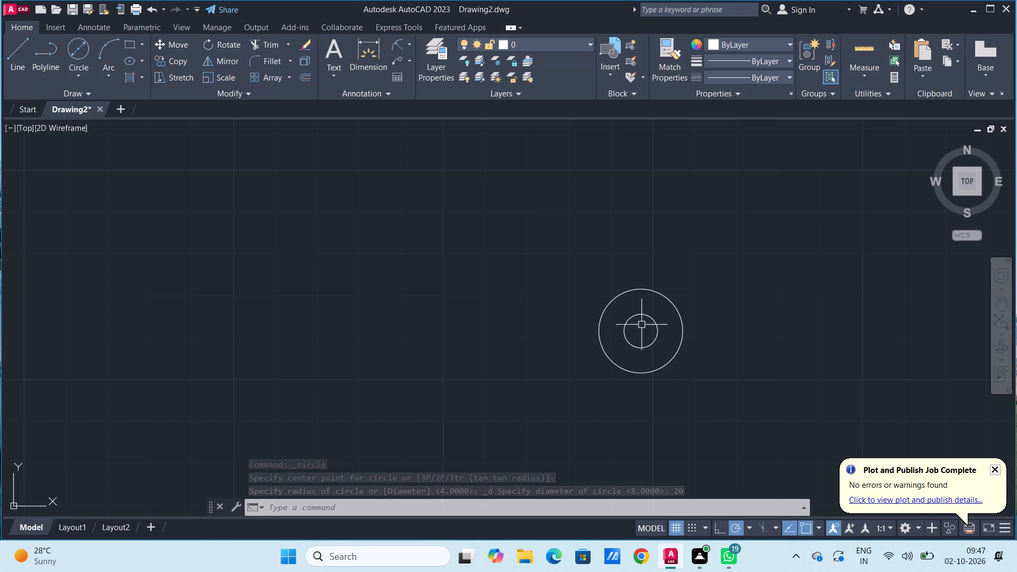
{"action": "left_click", "coordinate": [27, 62]}
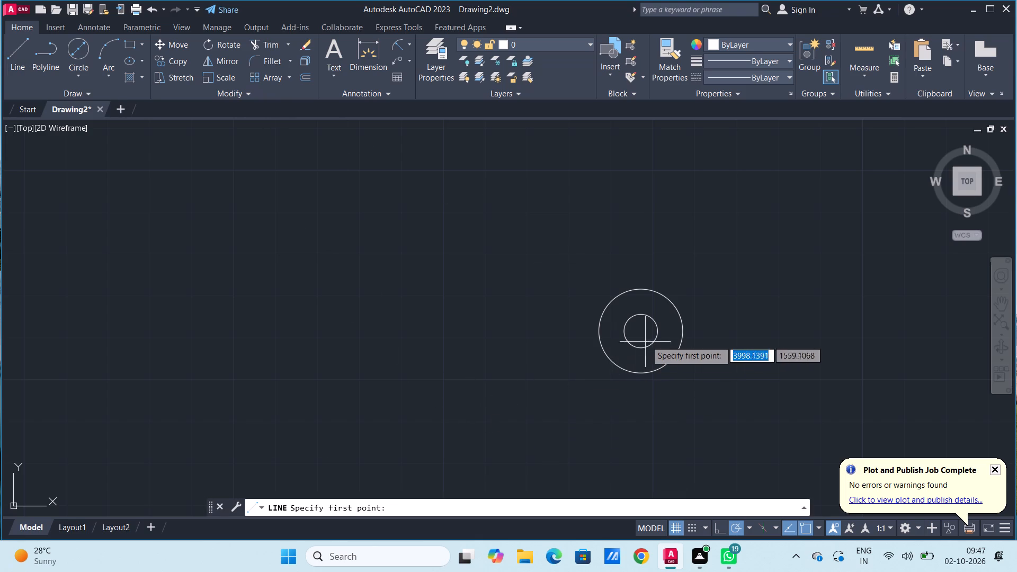
{"action": "left_click", "coordinate": [641, 332]}
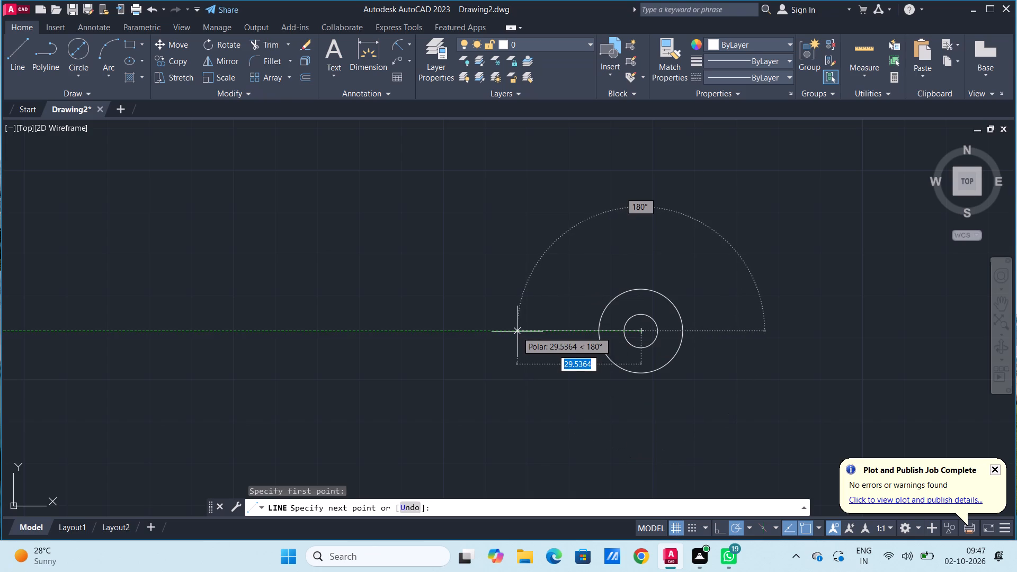
{"action": "type", "text": "72"}
{"action": "key", "text": "Return"}
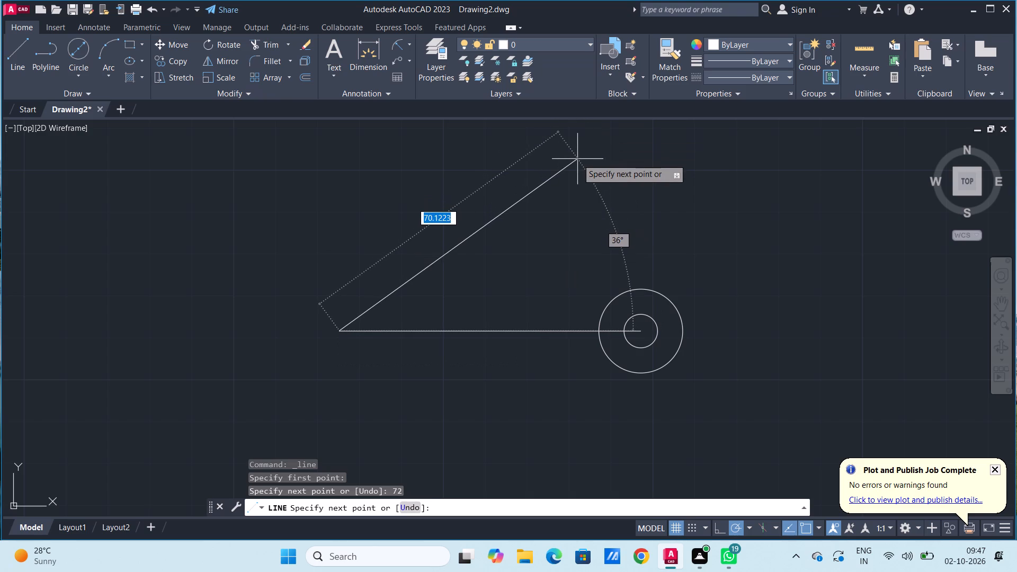
{"action": "key", "text": "Escape"}
Draw a circle with a diameter of 22 centred on the free left end of the horizontal line.
{"action": "scroll", "coordinate": [570, 344], "scroll_direction": "down", "scroll_amount": 3}
{"action": "middle_click_drag", "start_coordinate": [537, 352], "coordinate": [601, 311]}
{"action": "scroll", "coordinate": [607, 282], "scroll_direction": "up", "scroll_amount": 1}
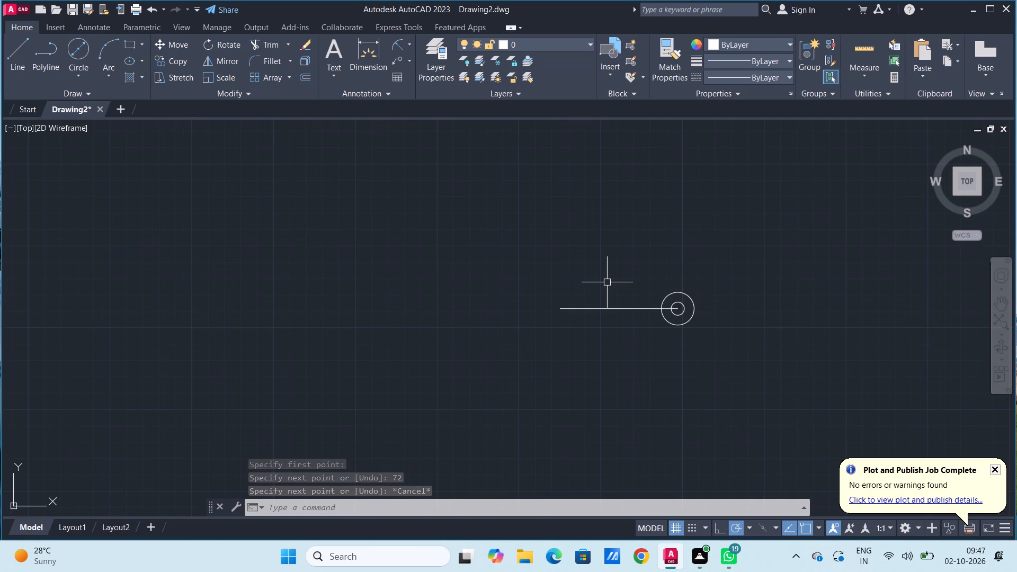
{"action": "left_click", "coordinate": [84, 55]}
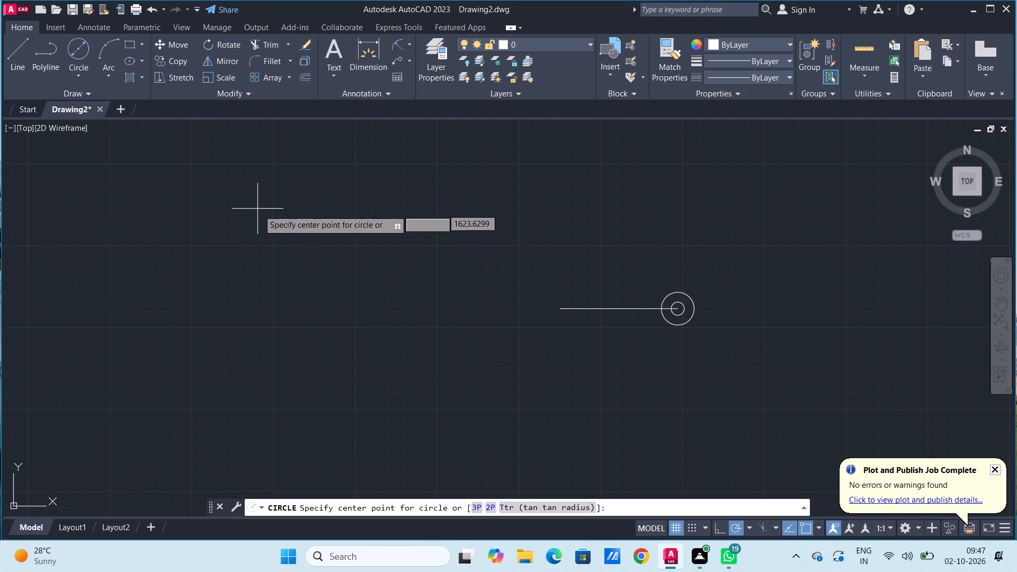
{"action": "left_click", "coordinate": [561, 310]}
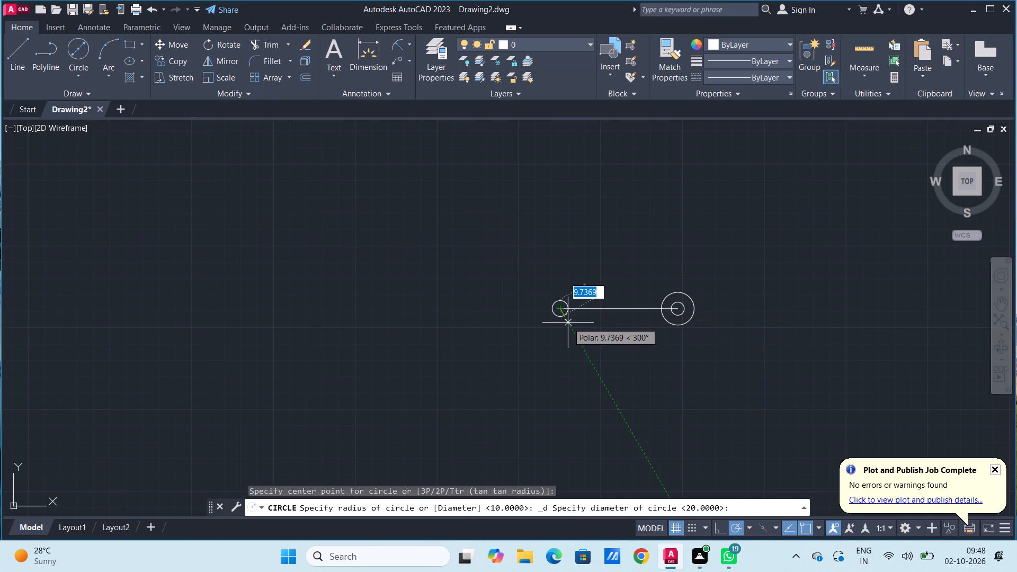
{"action": "type", "text": "22"}
{"action": "key", "text": "Return"}
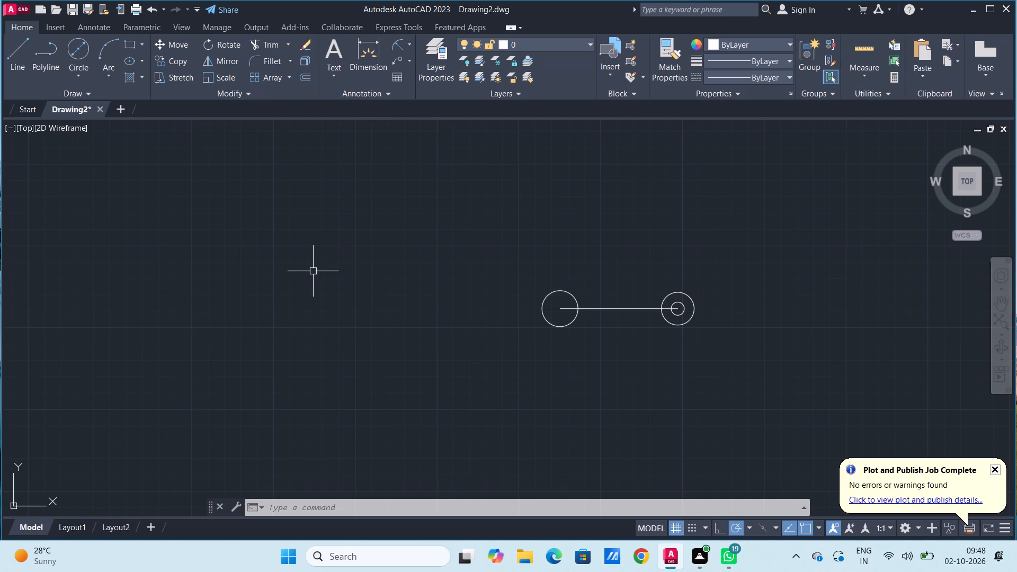
Draw a concentric circle with a radius of 22 from the centre of the 22-diameter circle using Center, Radius.
{"action": "left_click", "coordinate": [82, 76]}
{"action": "left_click", "coordinate": [90, 100]}
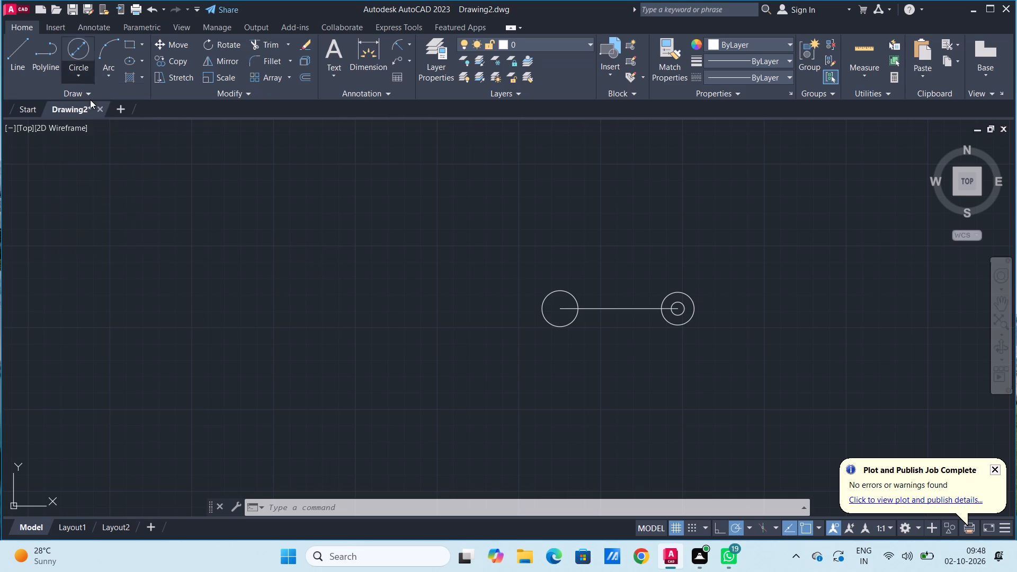
{"action": "left_click", "coordinate": [560, 309]}
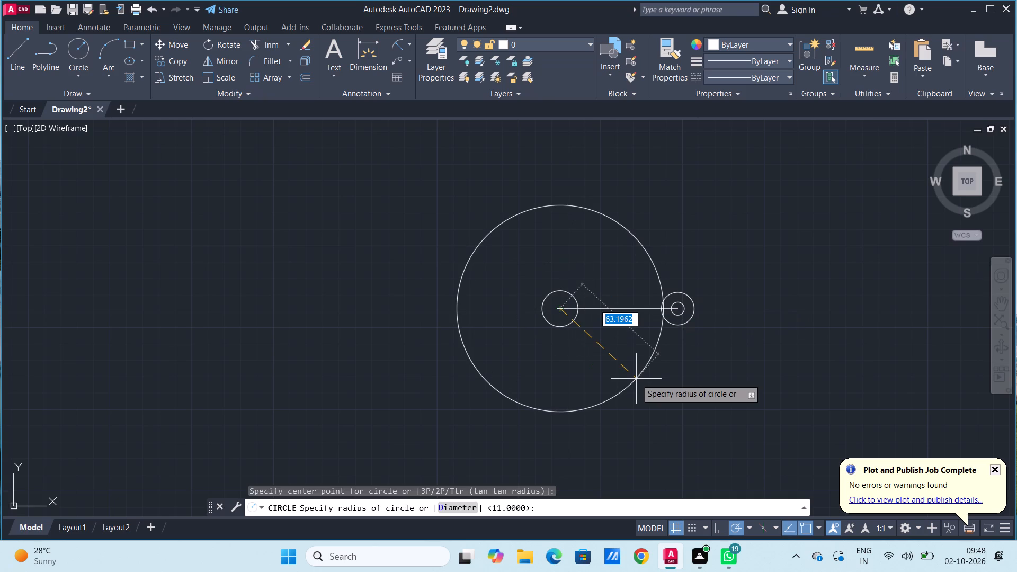
{"action": "type", "text": "22"}
{"action": "key", "text": "Return"}
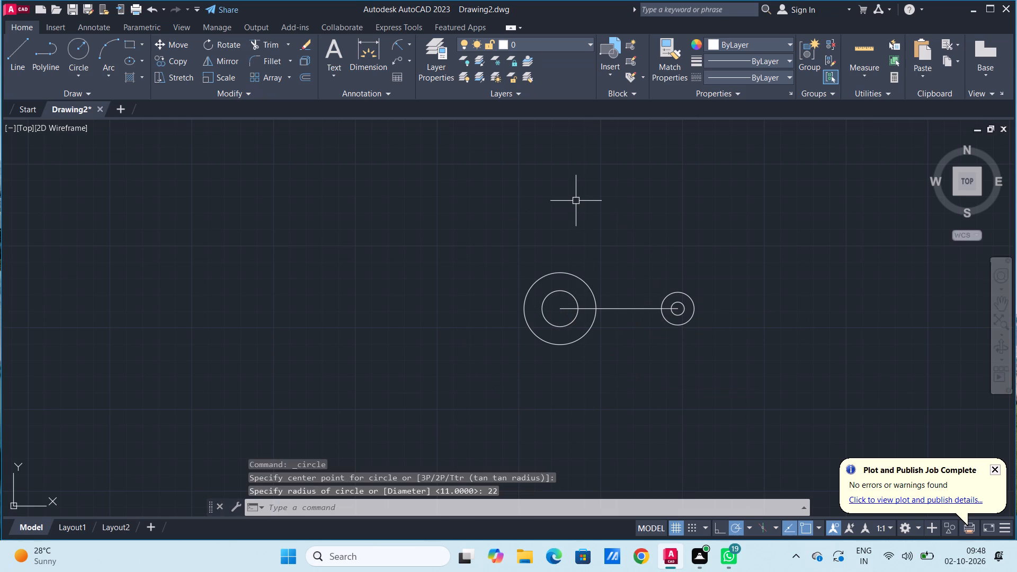
Draw a vertical line 72 long upward from the centre of the 22-diameter circle.
{"action": "middle_click_drag", "start_coordinate": [573, 200], "coordinate": [577, 222]}
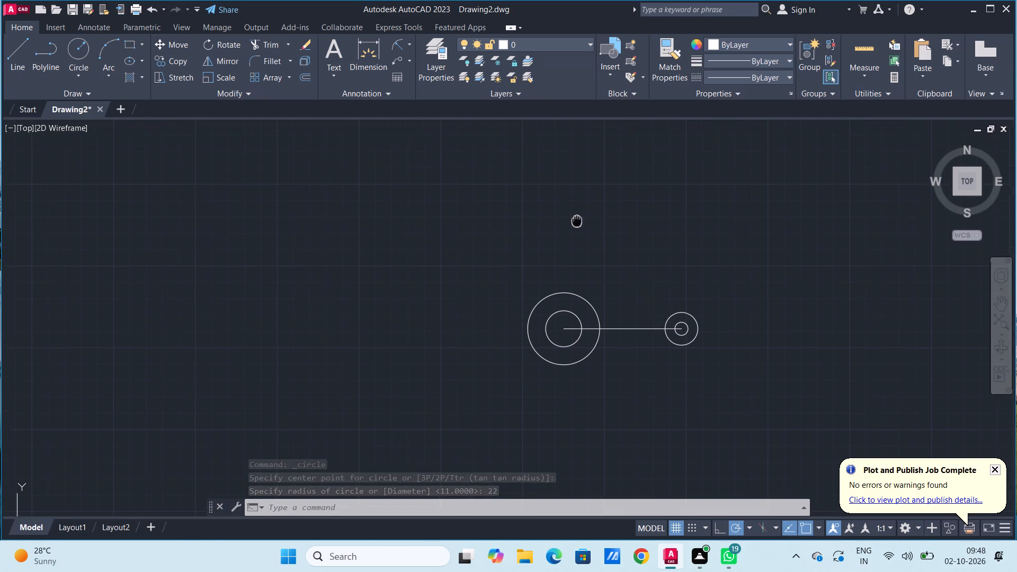
{"action": "middle_click_drag", "start_coordinate": [577, 222], "coordinate": [576, 254]}
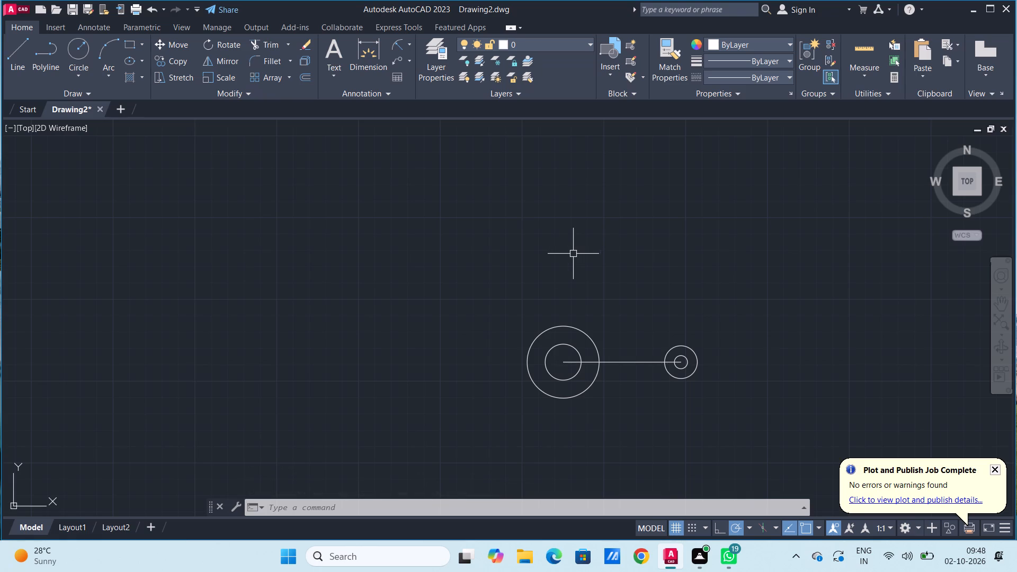
{"action": "left_click", "coordinate": [27, 52]}
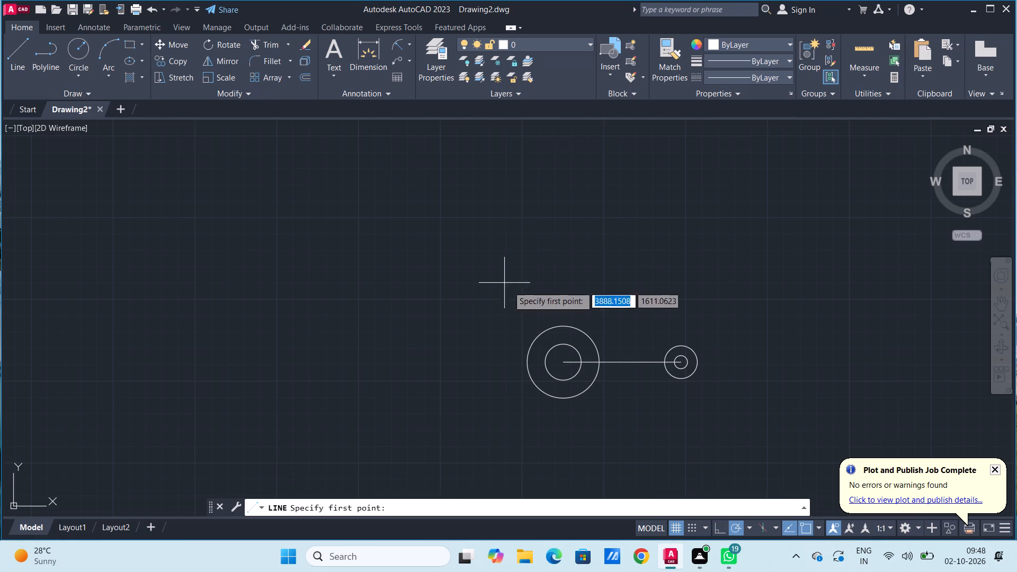
{"action": "left_click", "coordinate": [562, 364]}
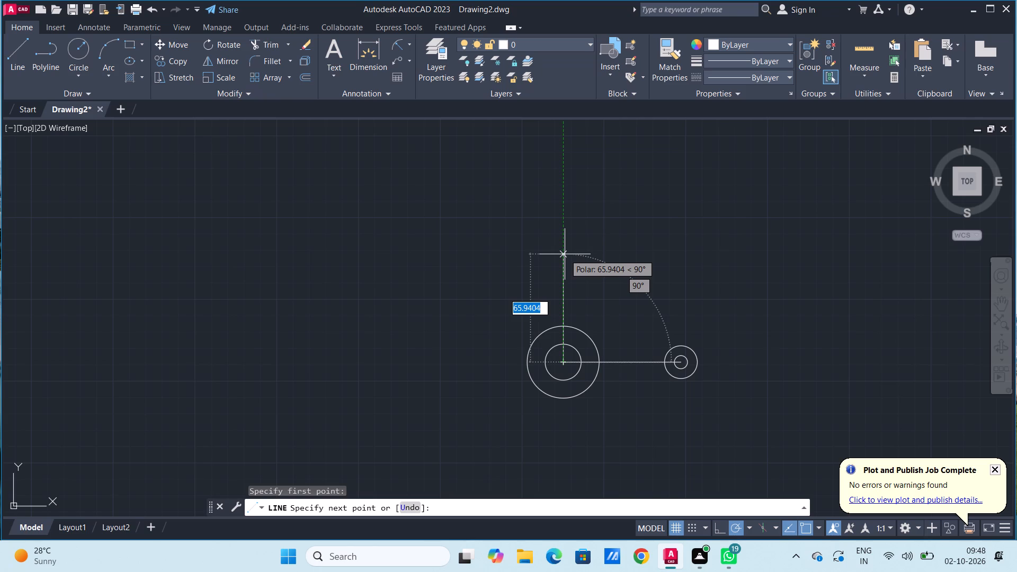
{"action": "type", "text": "72"}
{"action": "key", "text": "Return"}
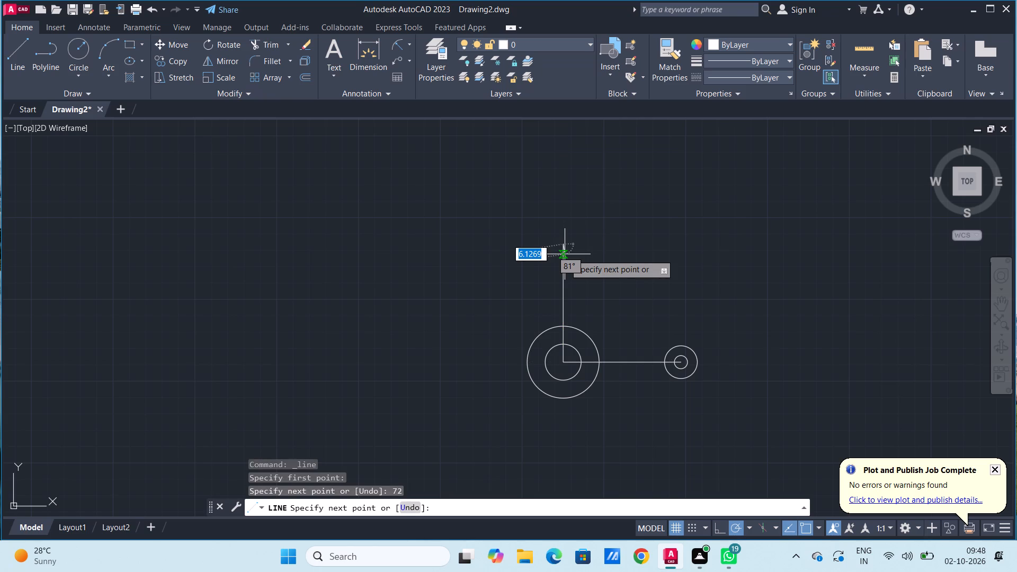
{"action": "key", "text": "Escape"}
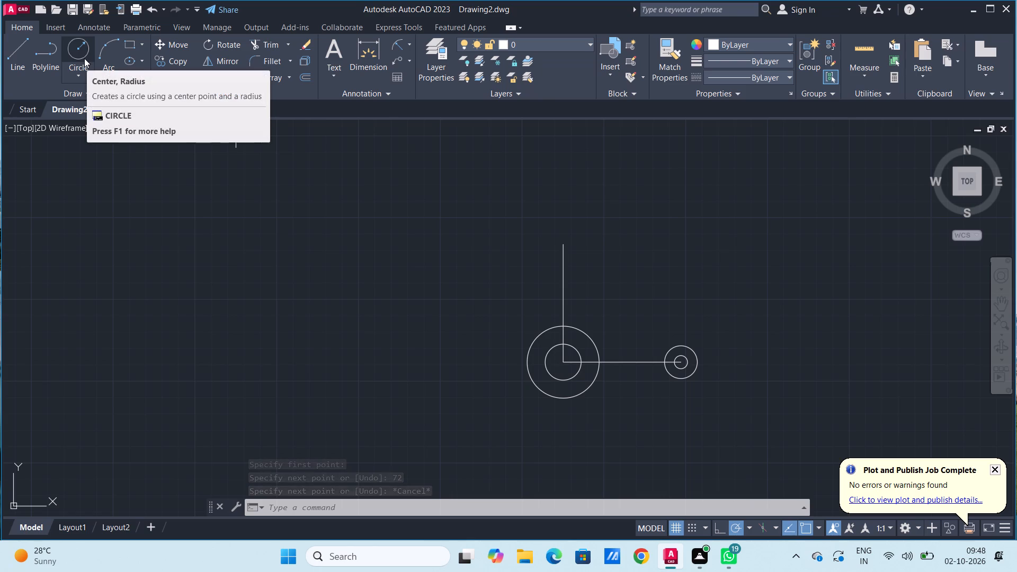
Draw a circle with a diameter of 16 at the upper end of the vertical line using Center, Diameter.
{"action": "left_click", "coordinate": [83, 76]}
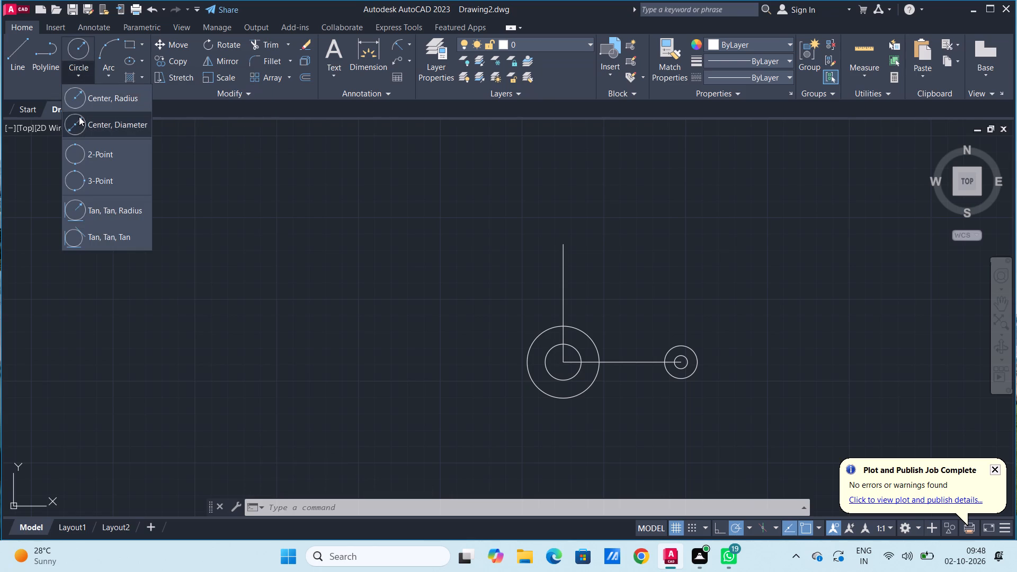
{"action": "left_click", "coordinate": [79, 117]}
{"action": "left_click", "coordinate": [565, 246]}
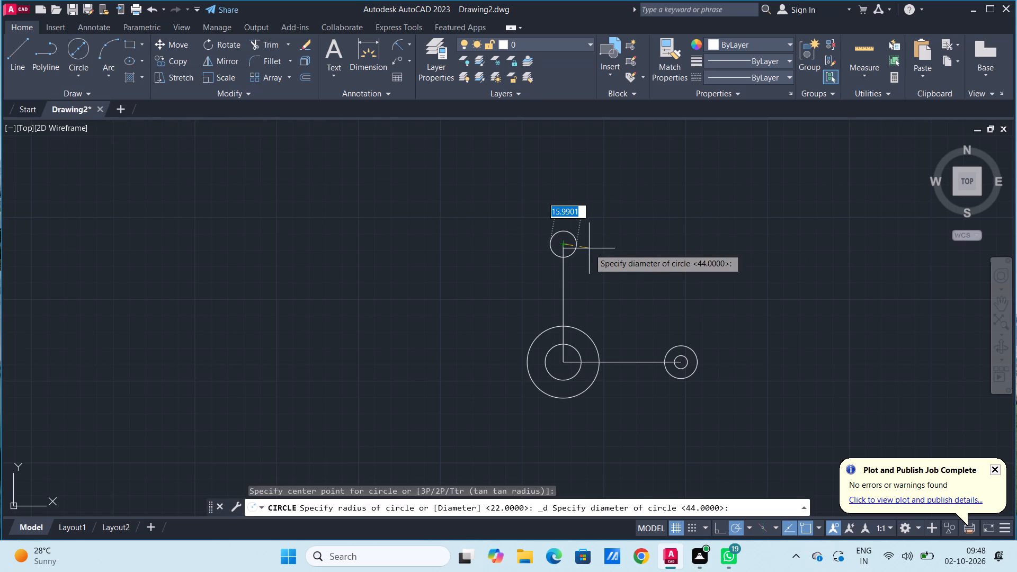
{"action": "type", "text": "16"}
{"action": "key", "text": "Return"}
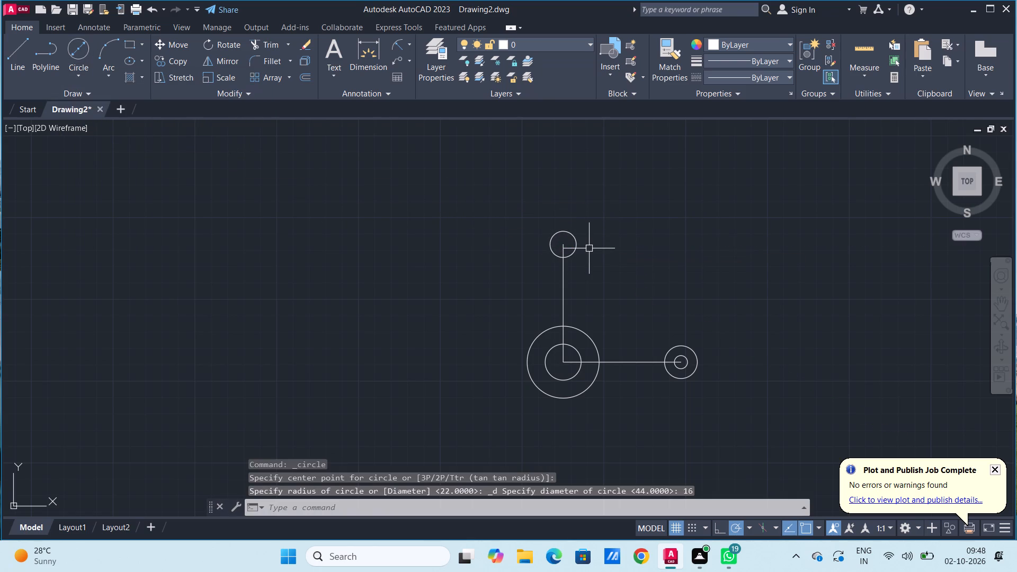
Draw a concentric circle with a diameter of 32 around the 16-diameter circle.
{"action": "left_click", "coordinate": [80, 52]}
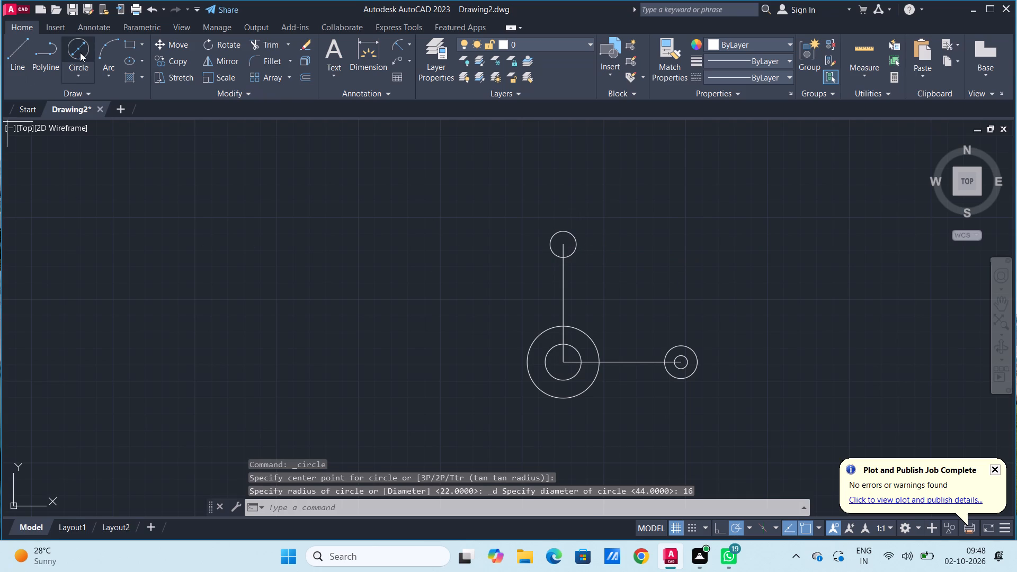
{"action": "left_click", "coordinate": [565, 245]}
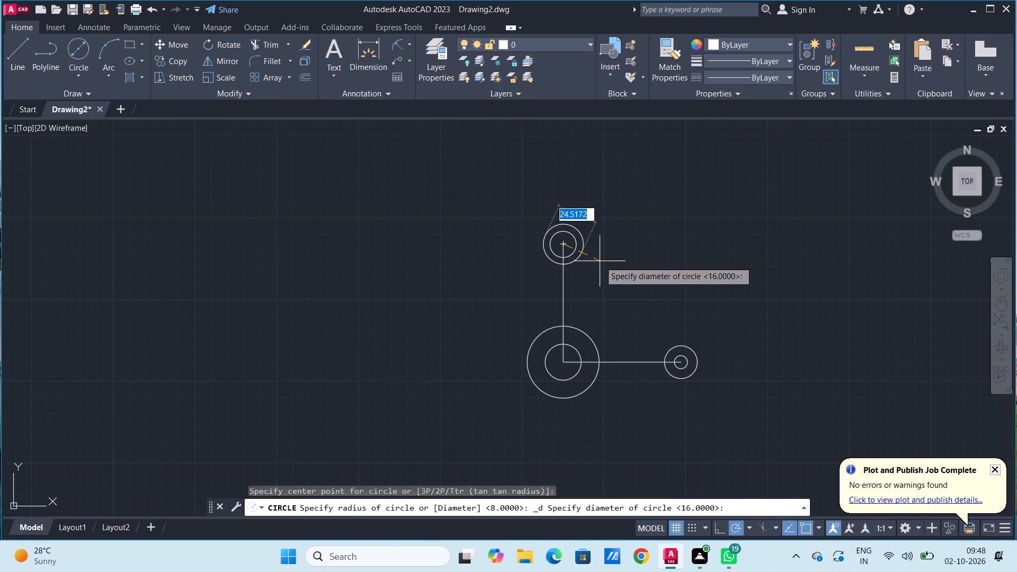
{"action": "type", "text": "32"}
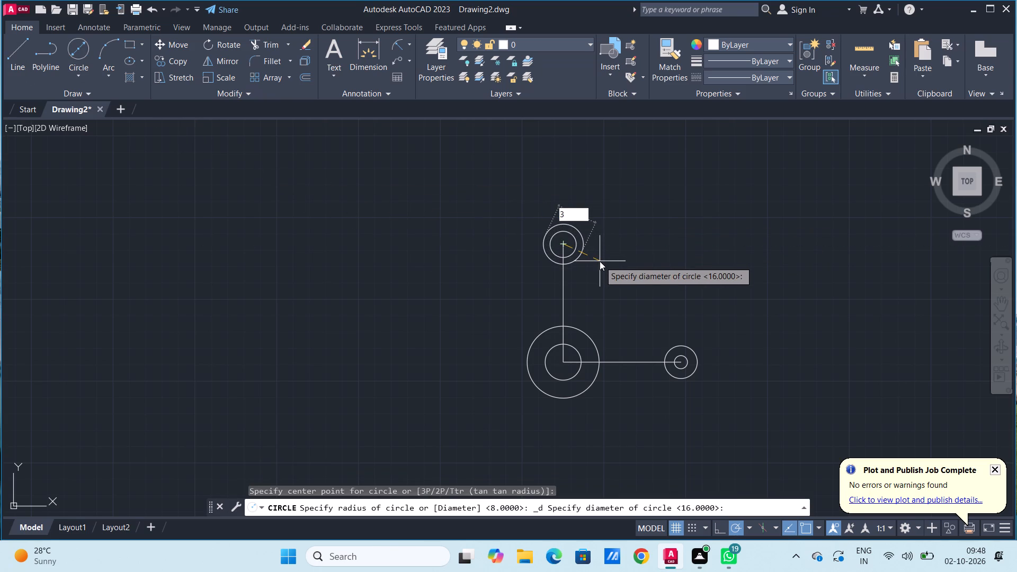
{"action": "key", "text": "Return"}
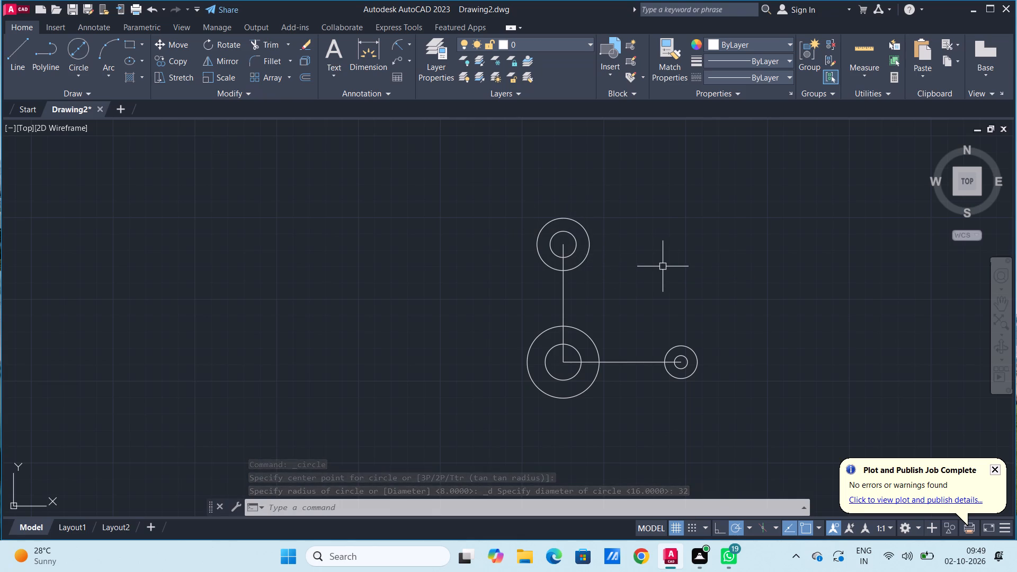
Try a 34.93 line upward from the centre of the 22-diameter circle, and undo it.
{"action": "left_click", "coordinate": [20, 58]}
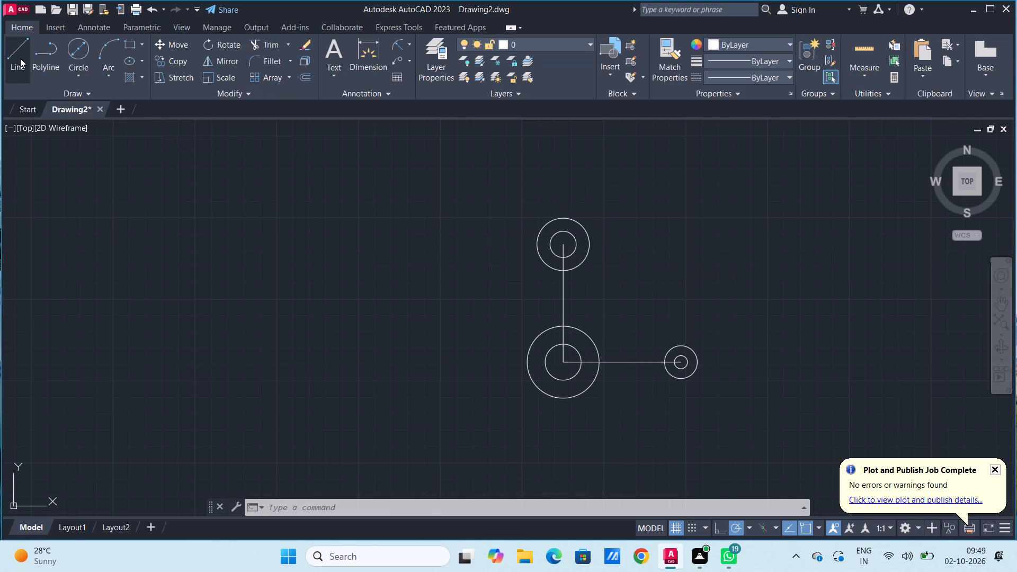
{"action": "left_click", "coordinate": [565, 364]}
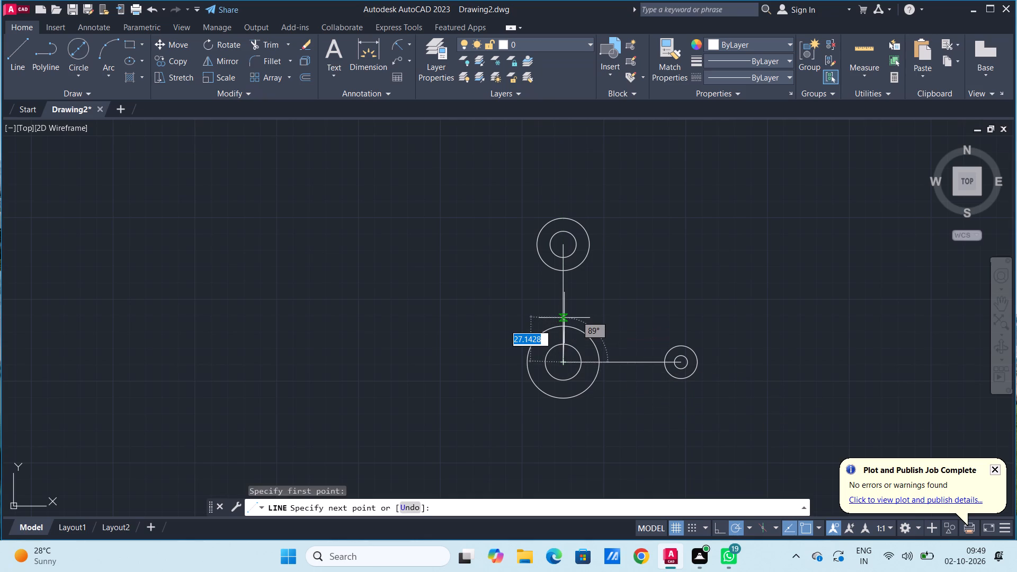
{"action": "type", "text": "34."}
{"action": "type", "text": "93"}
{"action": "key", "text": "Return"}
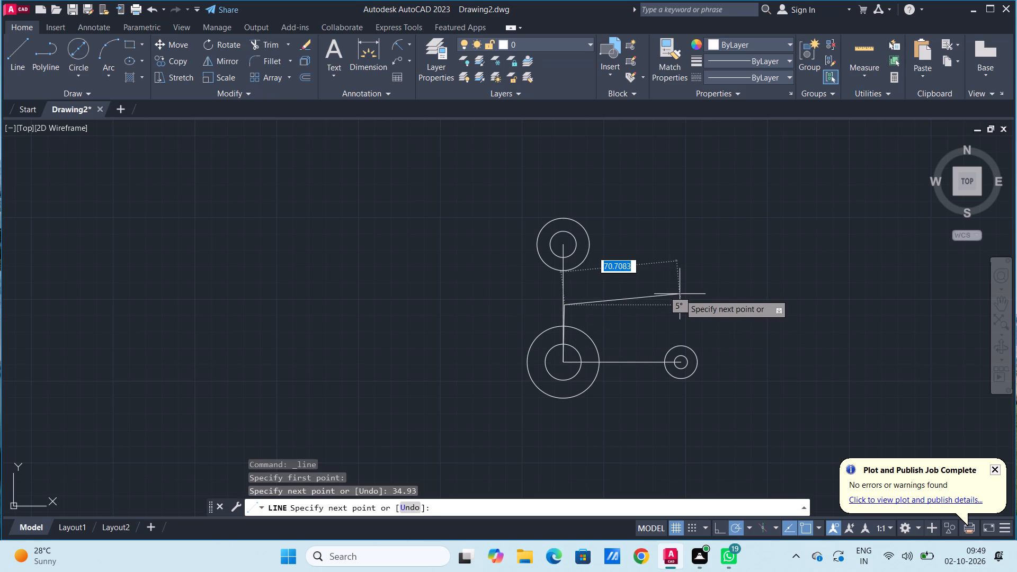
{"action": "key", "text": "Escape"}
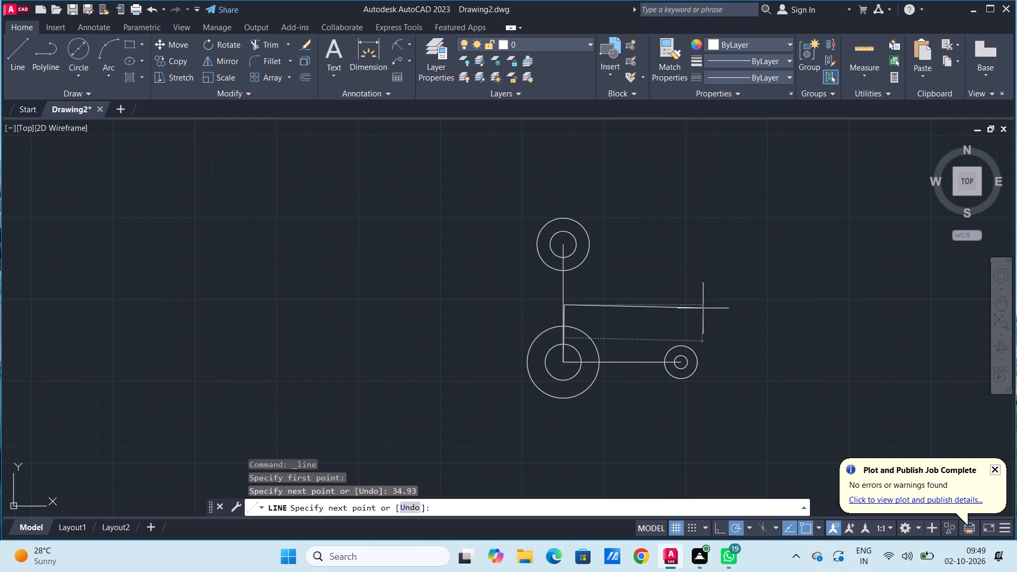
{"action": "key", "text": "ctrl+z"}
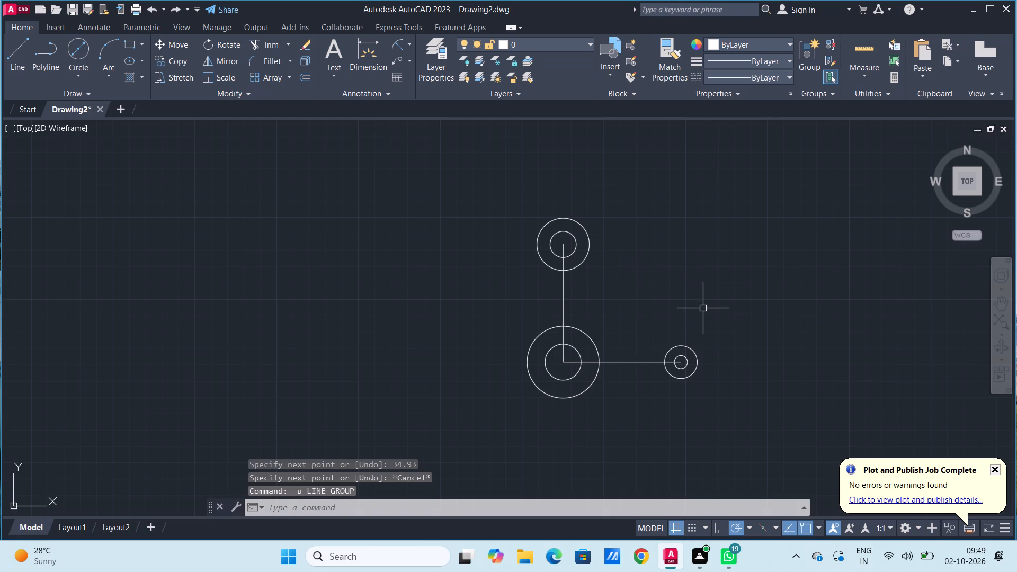
Draw a line from the 22-diameter circle's centre 34.93 straight up, continuing with a horizontal segment 29.19 to the right.
{"action": "left_click", "coordinate": [14, 55]}
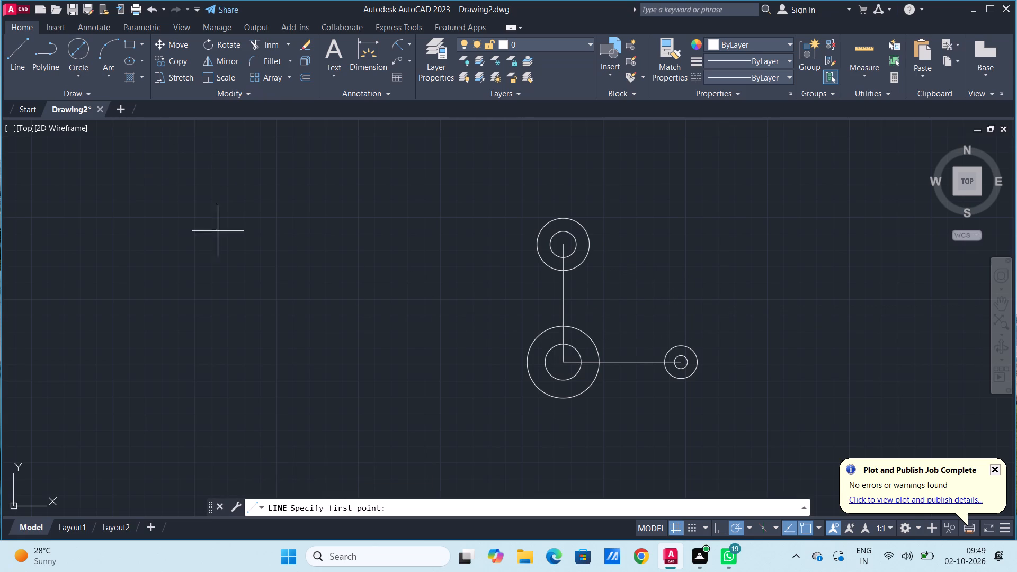
{"action": "left_click", "coordinate": [562, 361]}
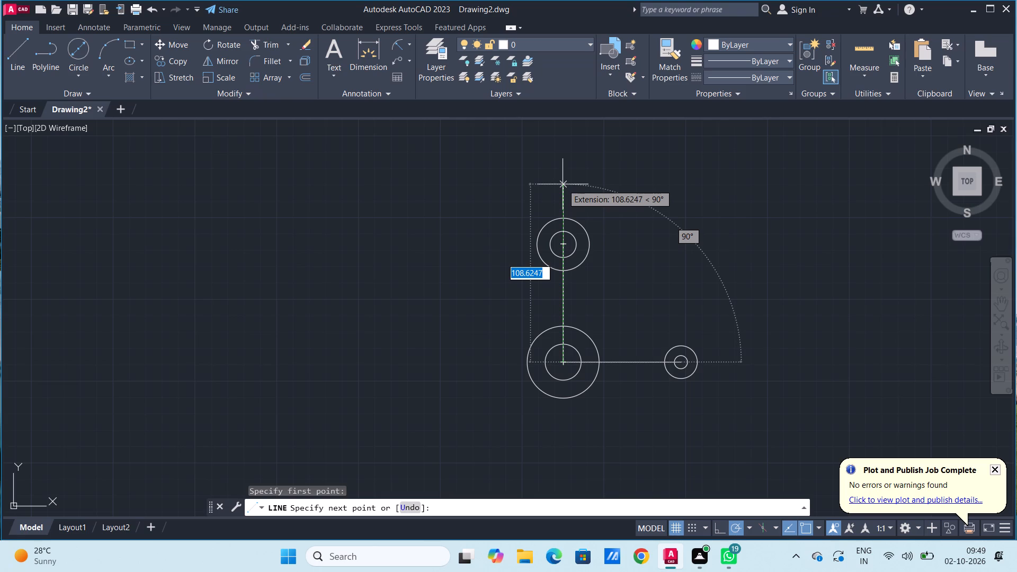
{"action": "type", "text": "34.93"}
{"action": "key", "text": "Return"}
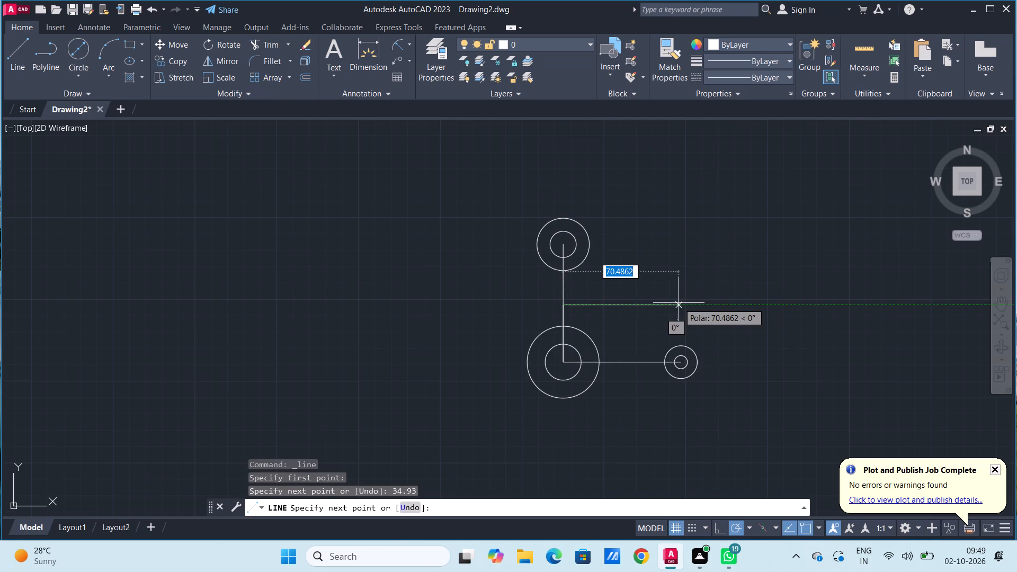
{"action": "type", "text": "29.19"}
{"action": "key", "text": "Return"}
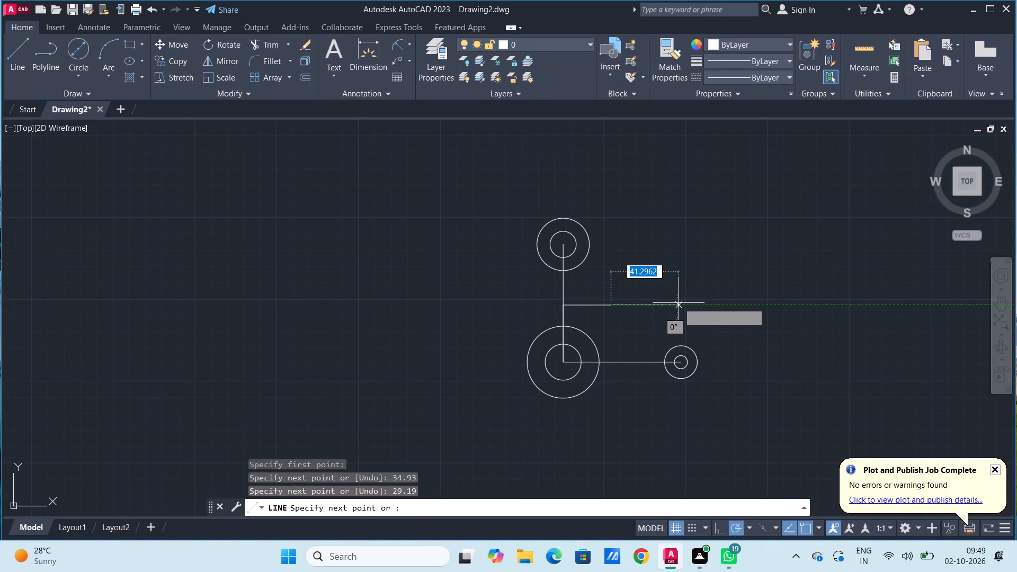
{"action": "key", "text": "Escape"}
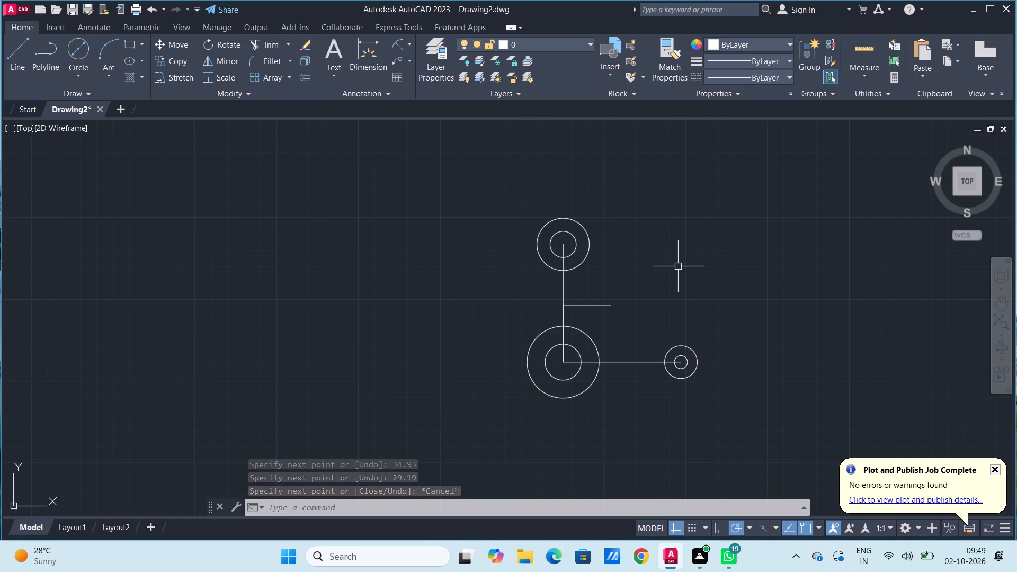
Draw a circle with a radius of 10 centred on the free end of the 29.19 horizontal segment.
{"action": "left_click", "coordinate": [85, 77]}
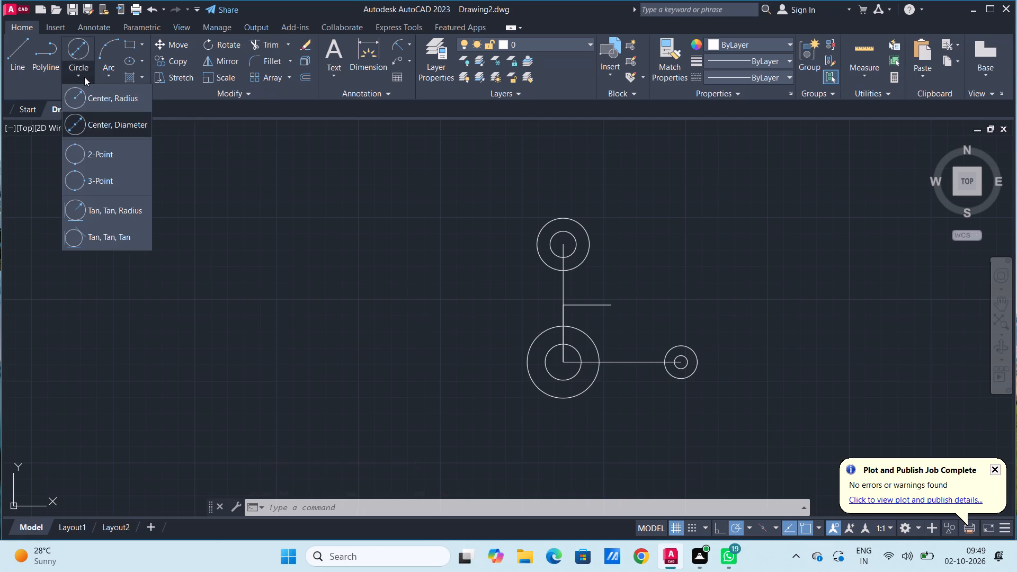
{"action": "left_click", "coordinate": [95, 95]}
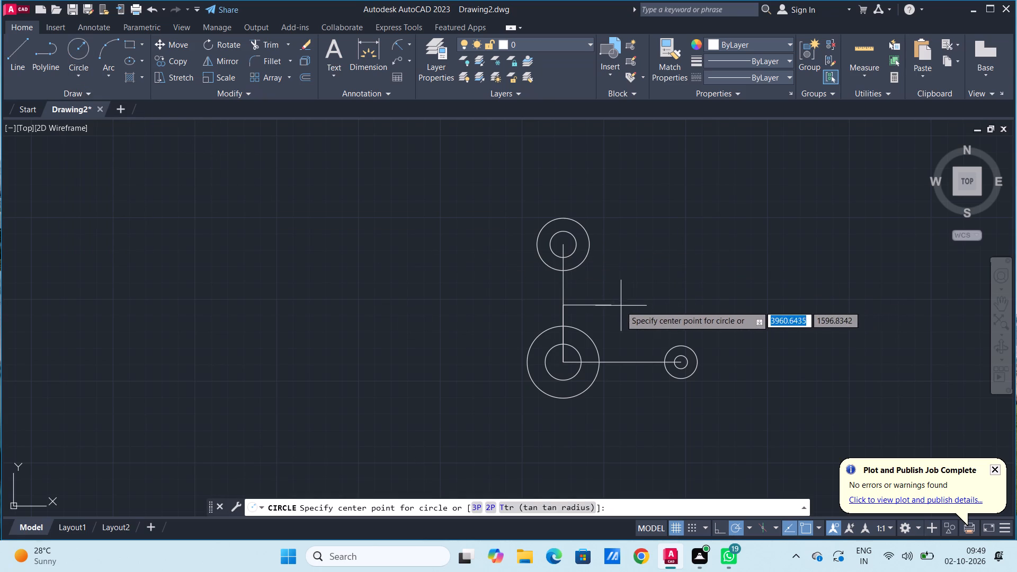
{"action": "left_click", "coordinate": [610, 306]}
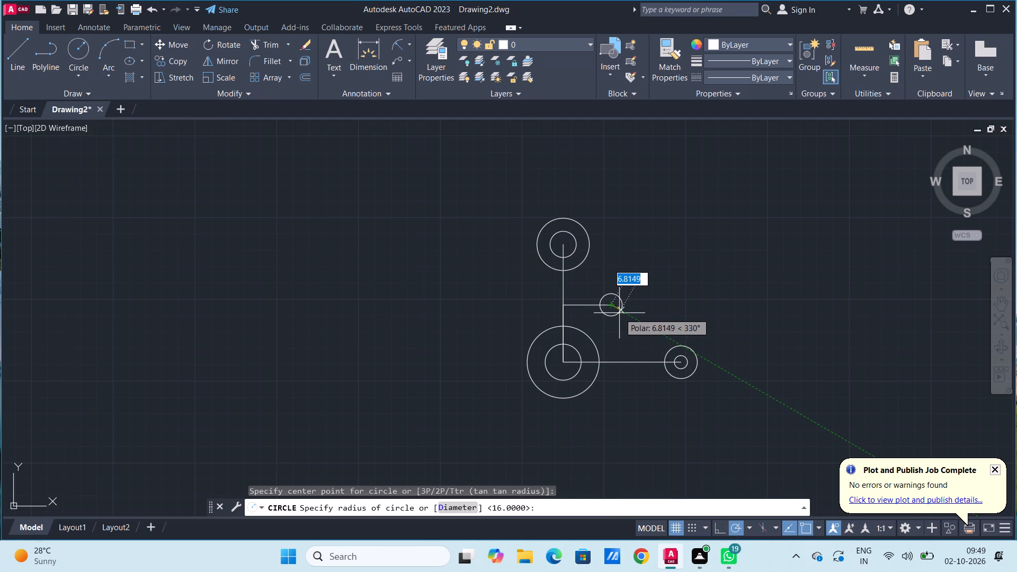
{"action": "type", "text": "10"}
{"action": "key", "text": "Return"}
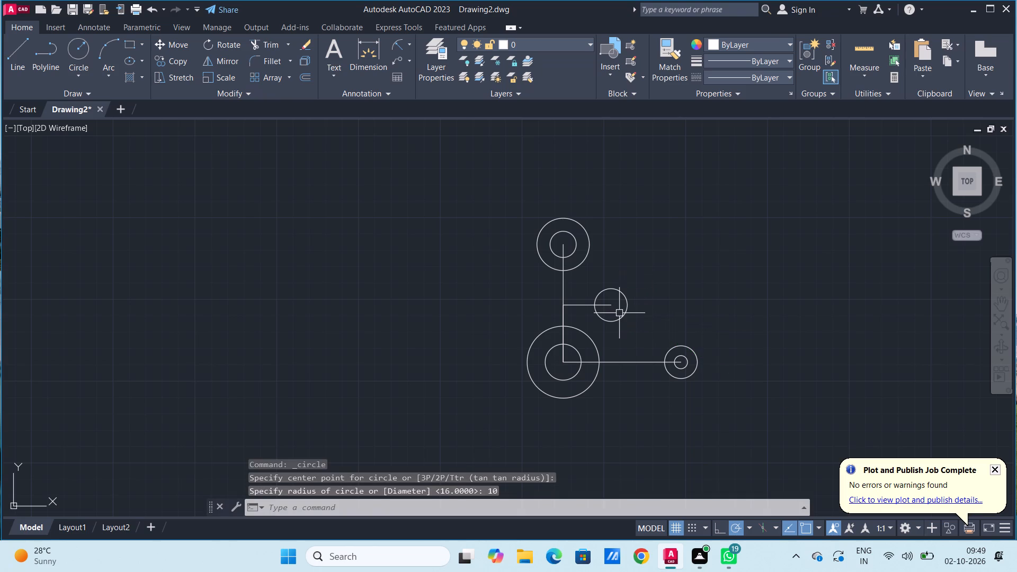
{"action": "key", "text": "Escape"}
{"action": "key", "text": "Escape"}
{"action": "key", "text": "Escape"}
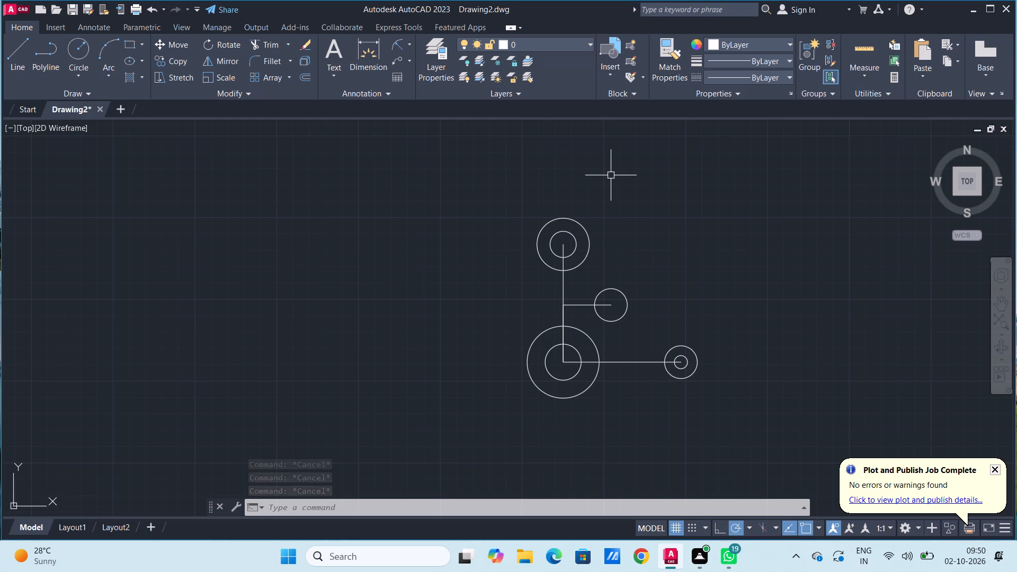
Delete all the construction lines joining the circle centres, including the short vertical one above the 22-diameter circle.
{"action": "left_click", "coordinate": [564, 294]}
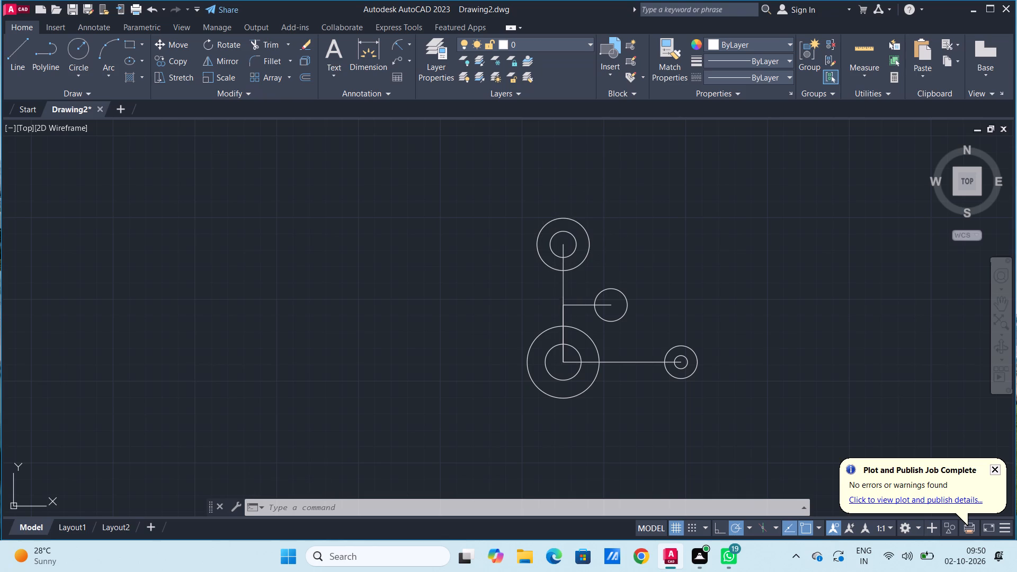
{"action": "left_click", "coordinate": [571, 307]}
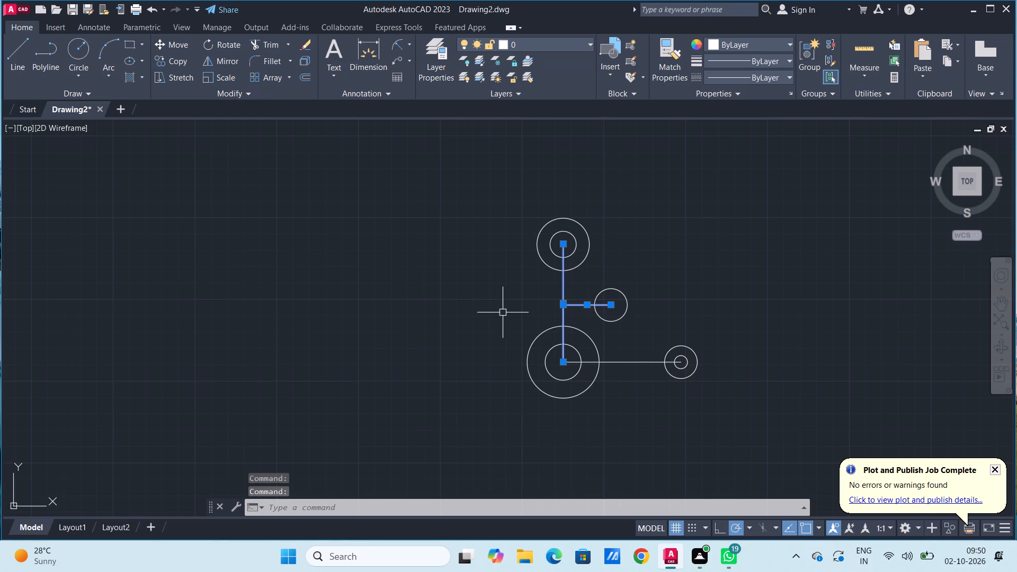
{"action": "left_click", "coordinate": [621, 363]}
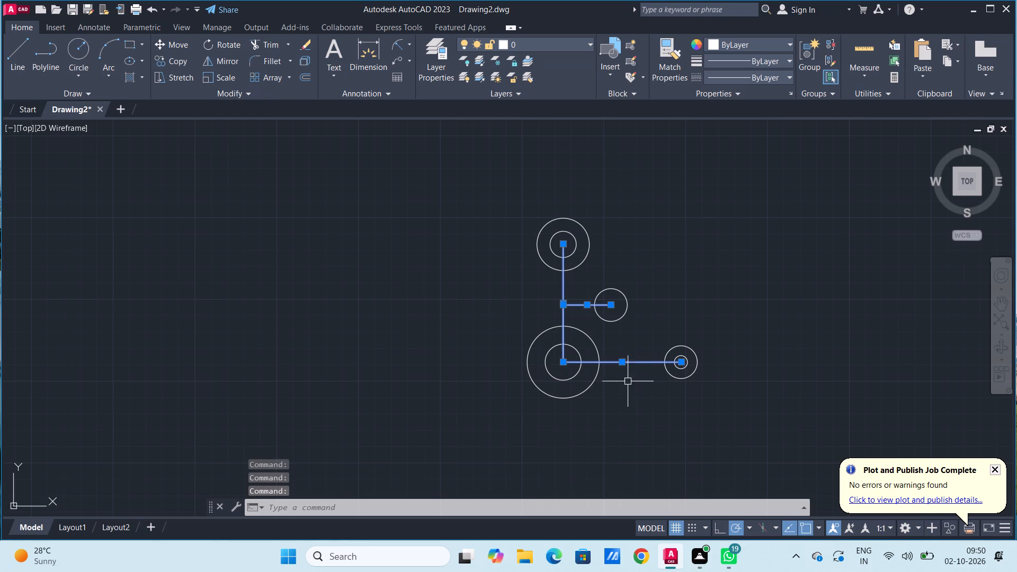
{"action": "key", "text": "Delete"}
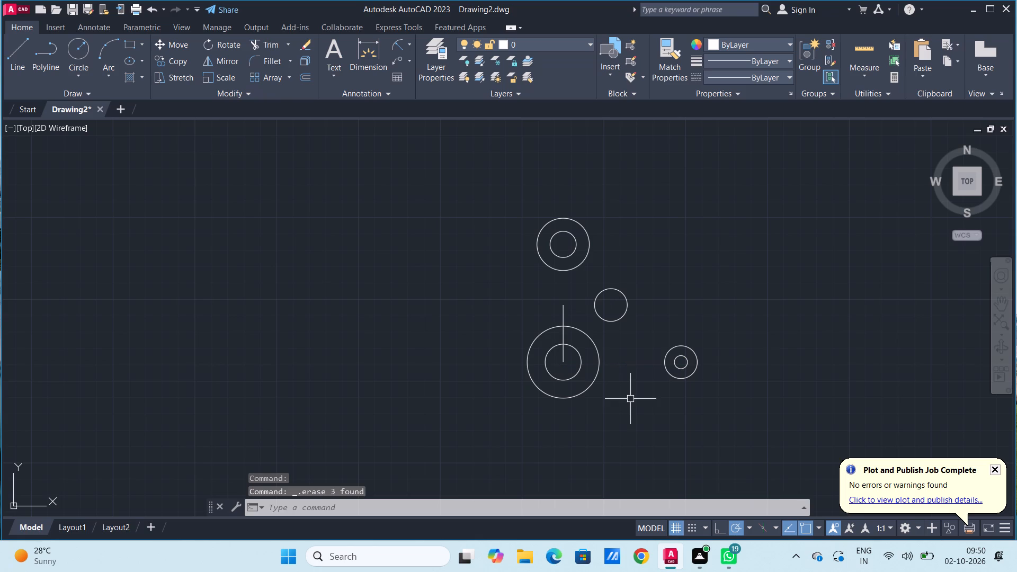
{"action": "left_click", "coordinate": [564, 317]}
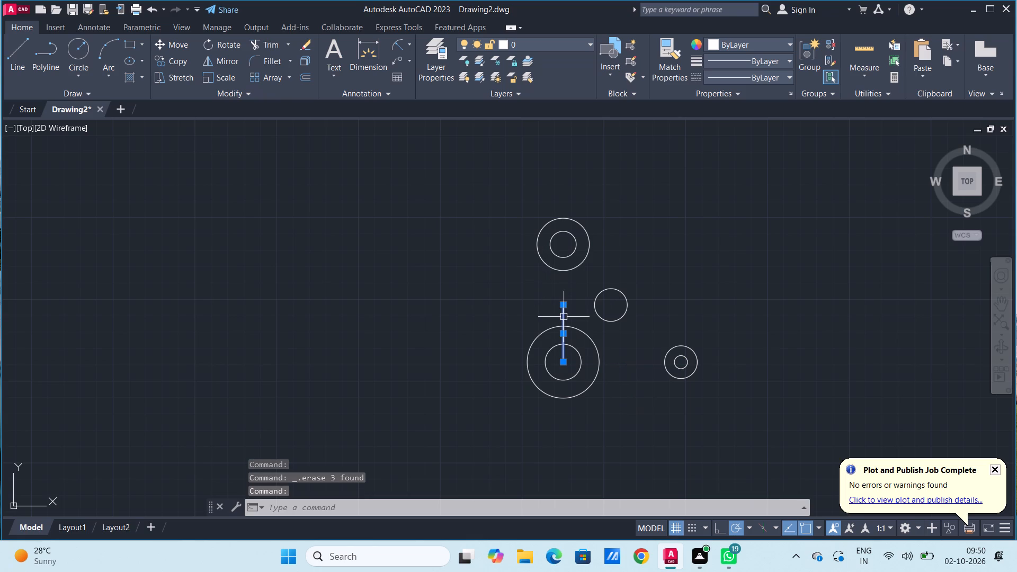
{"action": "key", "text": "Delete"}
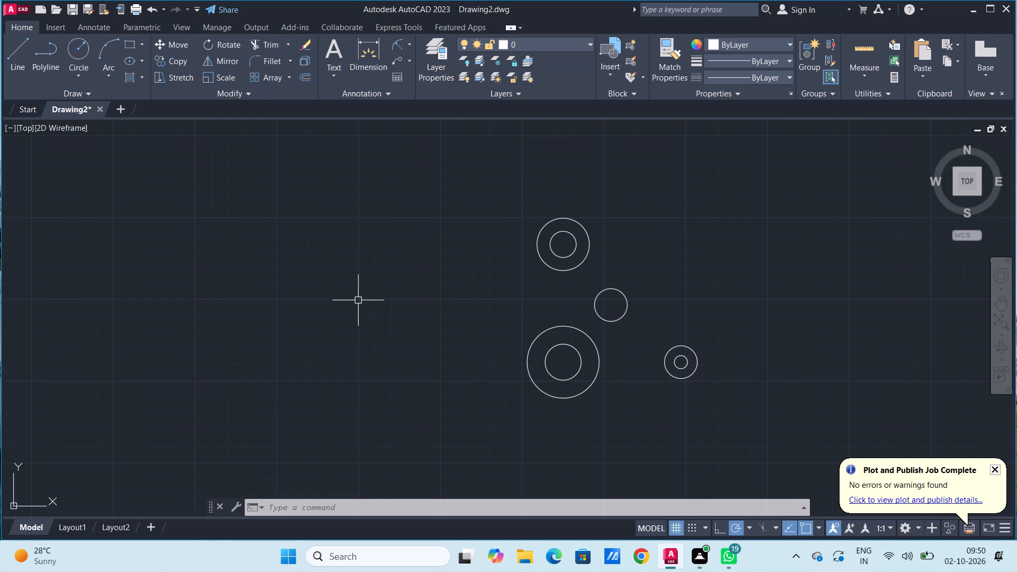
Draw a line about 72.25 long from the left quadrant of the large circle around the 22-diameter circle to the 32-diameter circle's left quadrant.
{"action": "key", "text": "l"}
{"action": "key", "text": "Return"}
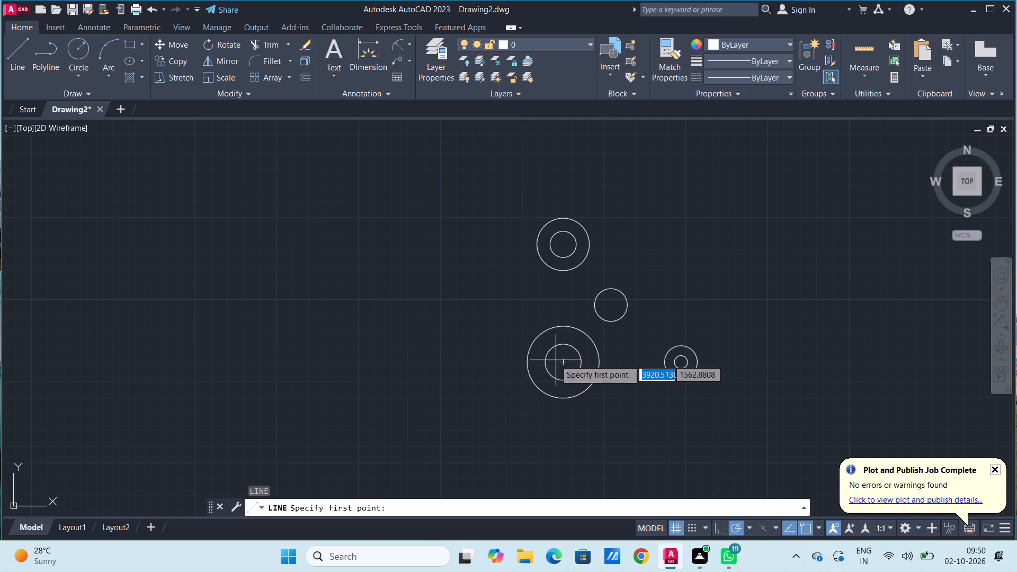
{"action": "left_click", "coordinate": [525, 359]}
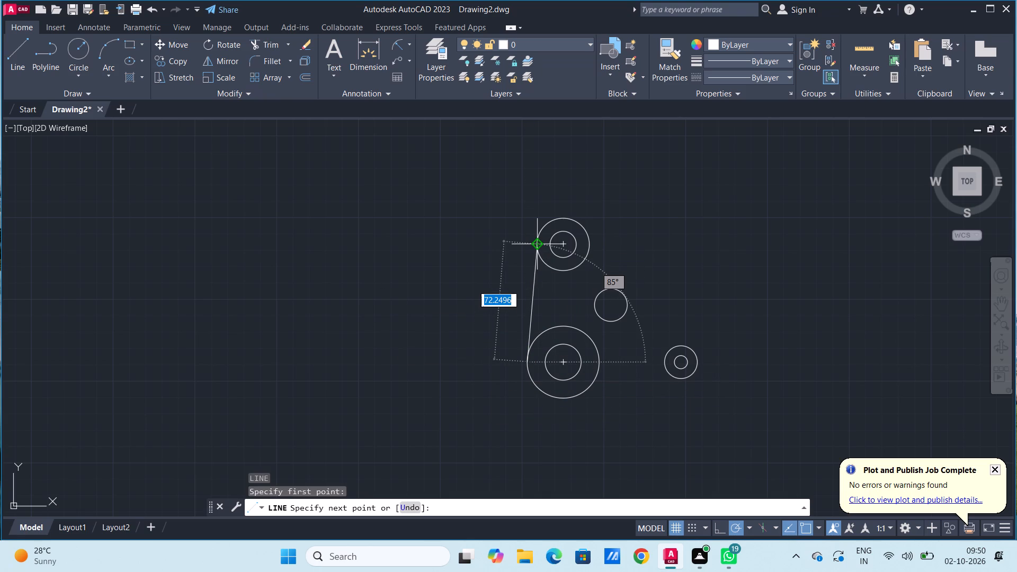
{"action": "left_click", "coordinate": [536, 245]}
{"action": "key", "text": "Escape"}
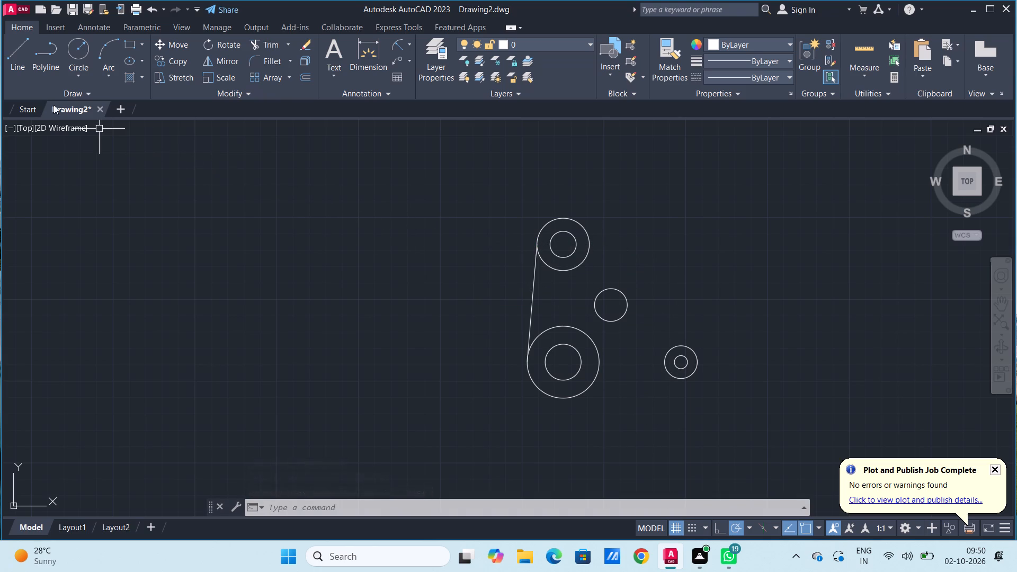
Draw a line about 37.21 long from the right quadrant of the 32-diameter circle to the left quadrant of the radius-10 circle.
{"action": "left_click", "coordinate": [20, 62]}
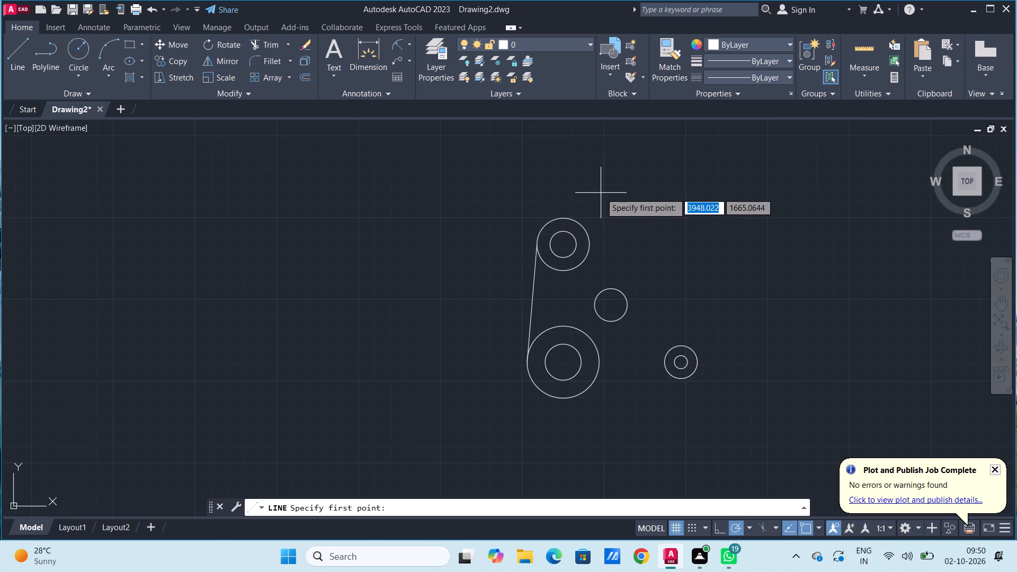
{"action": "left_click", "coordinate": [591, 244]}
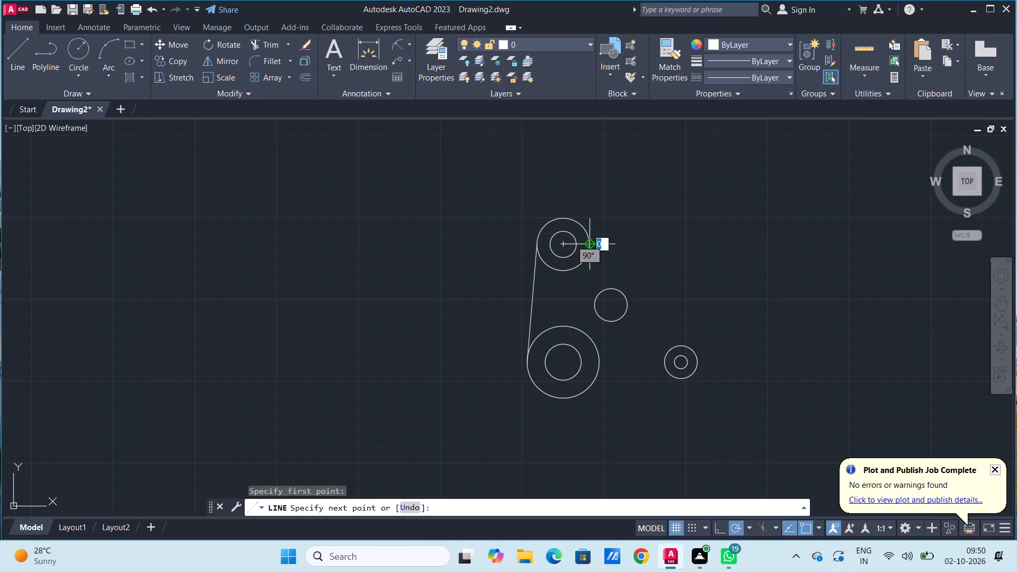
{"action": "left_click", "coordinate": [594, 303]}
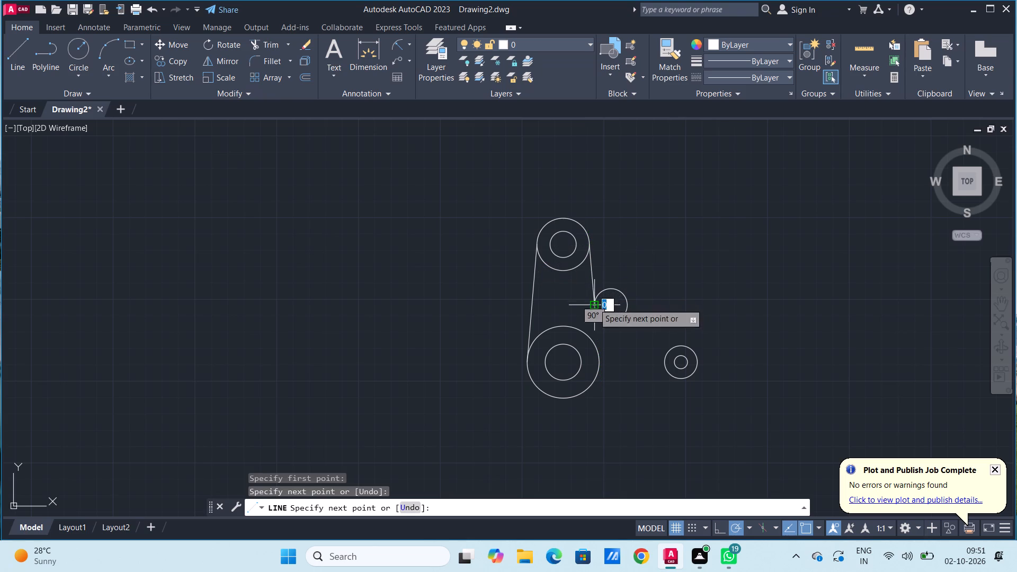
{"action": "key", "text": "Escape"}
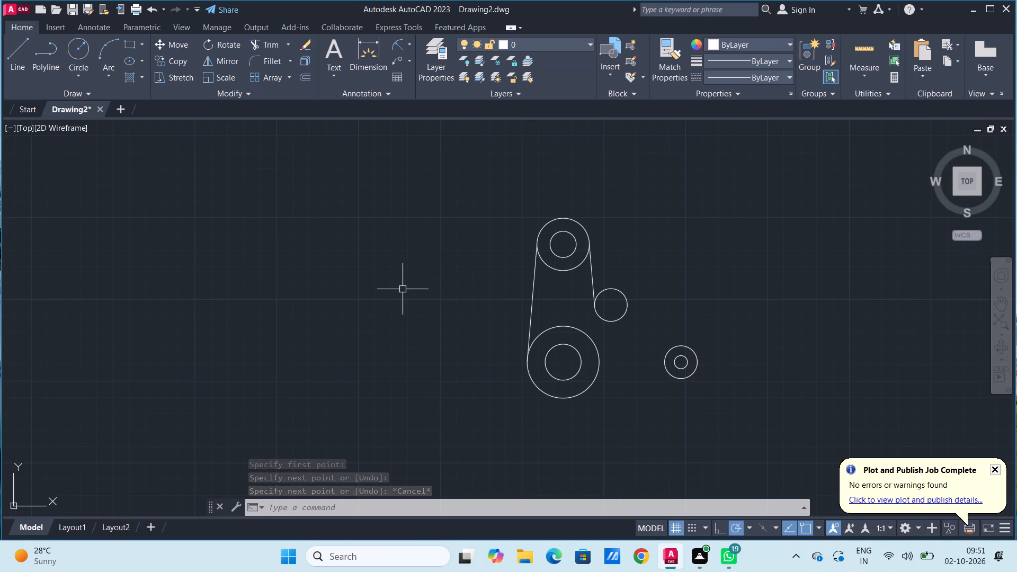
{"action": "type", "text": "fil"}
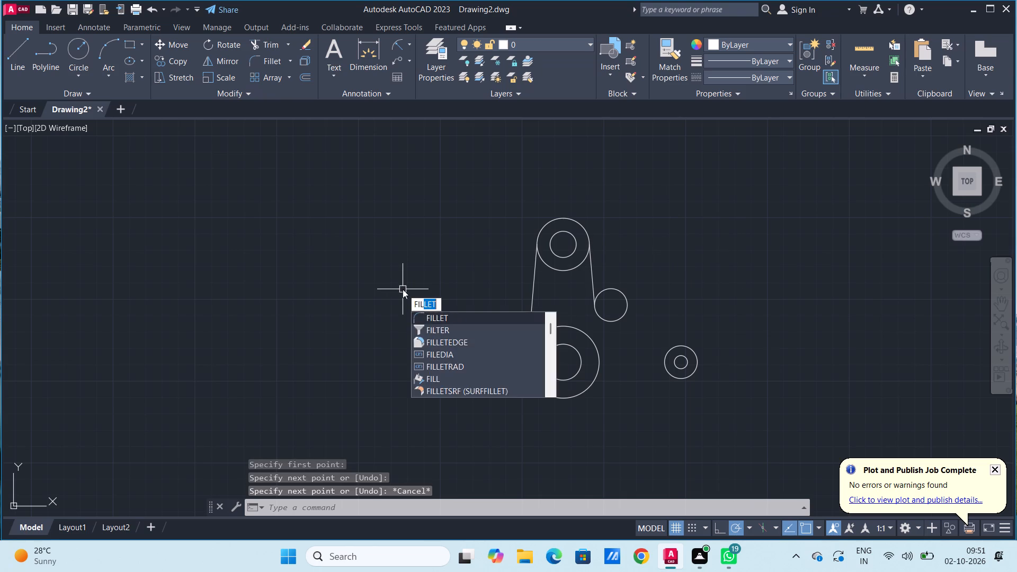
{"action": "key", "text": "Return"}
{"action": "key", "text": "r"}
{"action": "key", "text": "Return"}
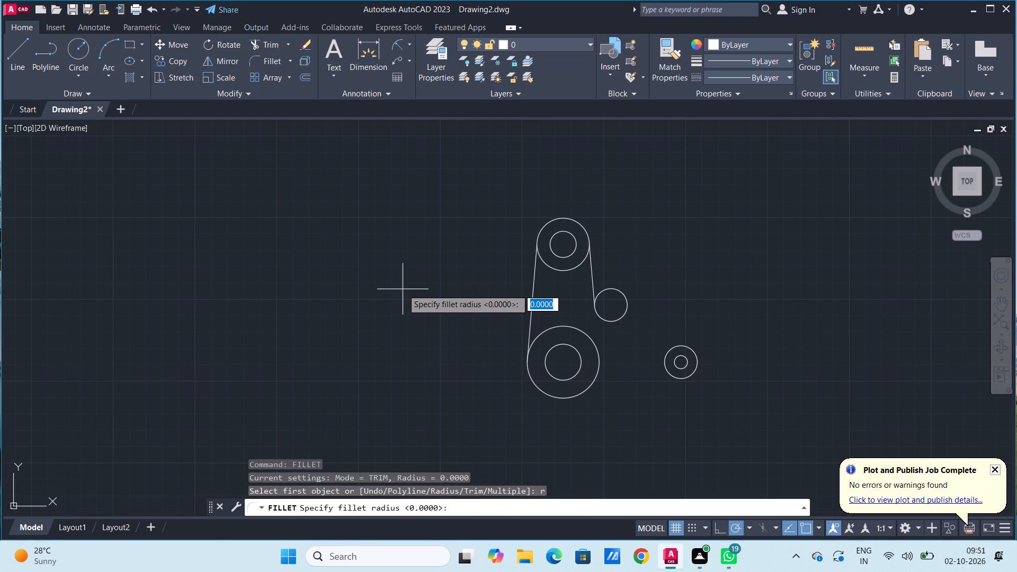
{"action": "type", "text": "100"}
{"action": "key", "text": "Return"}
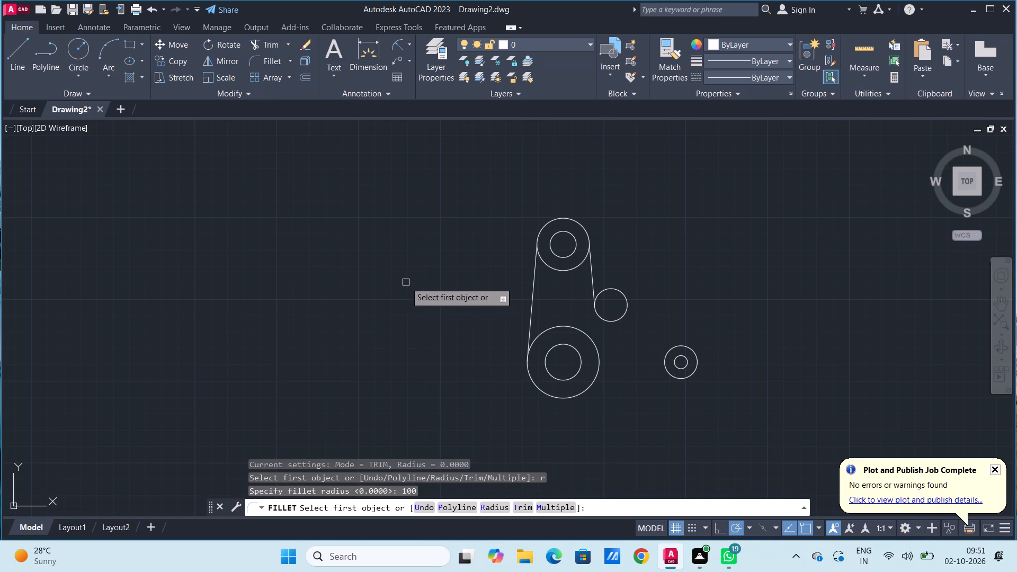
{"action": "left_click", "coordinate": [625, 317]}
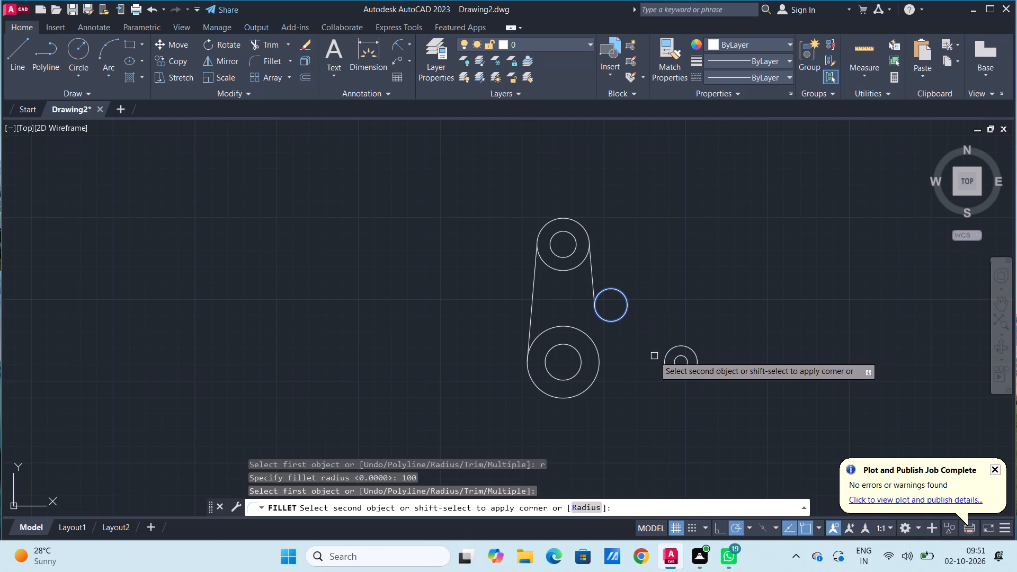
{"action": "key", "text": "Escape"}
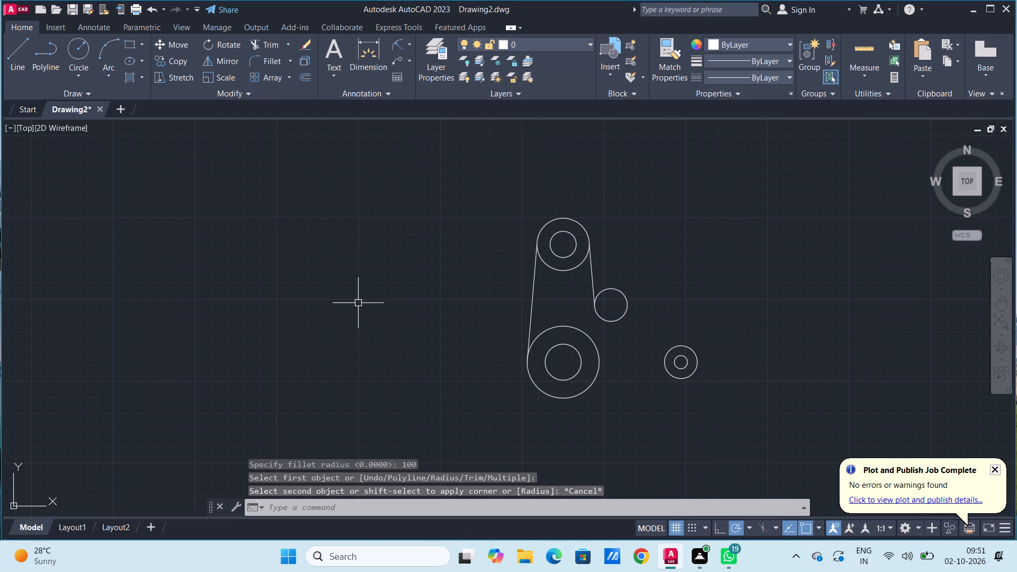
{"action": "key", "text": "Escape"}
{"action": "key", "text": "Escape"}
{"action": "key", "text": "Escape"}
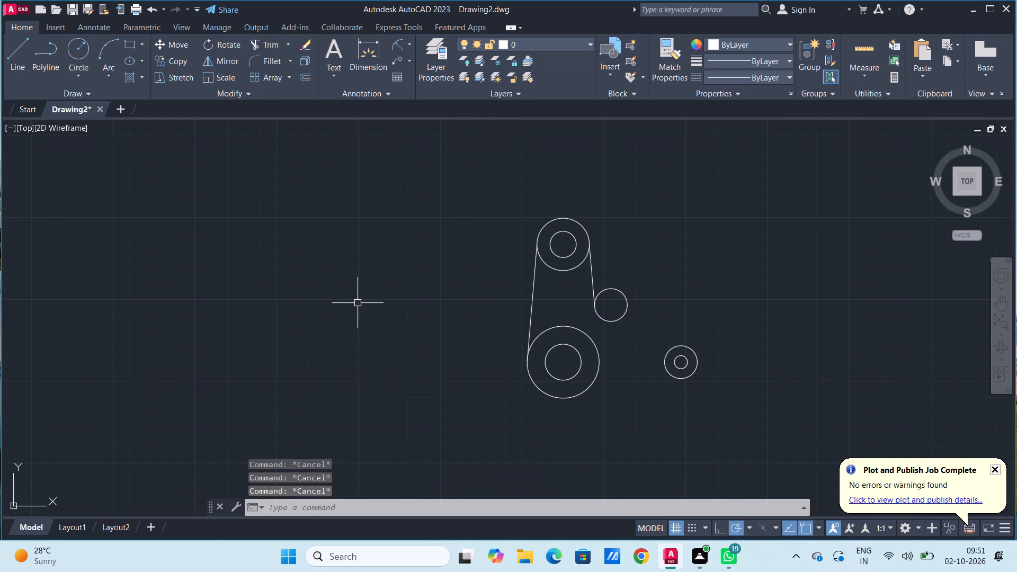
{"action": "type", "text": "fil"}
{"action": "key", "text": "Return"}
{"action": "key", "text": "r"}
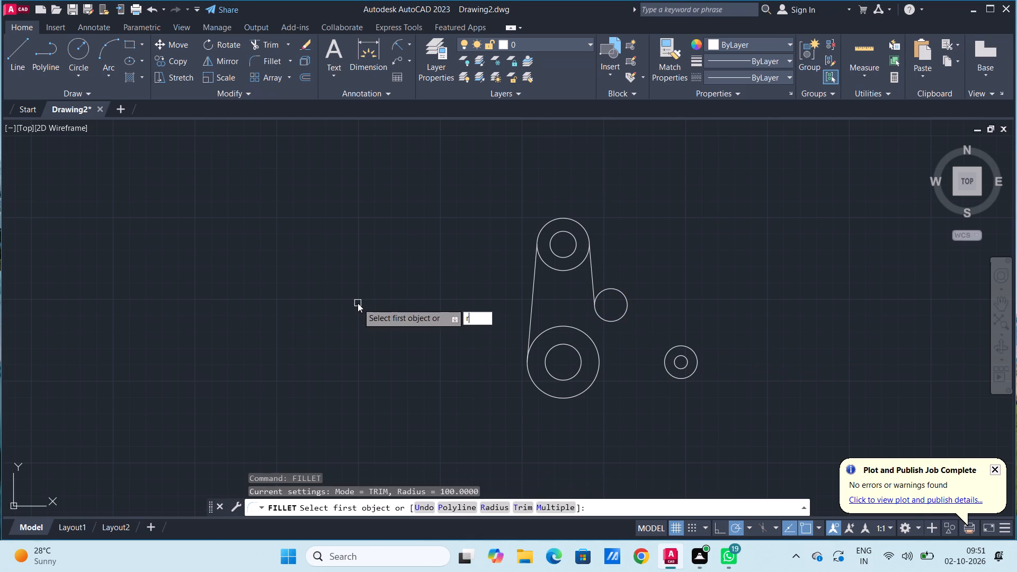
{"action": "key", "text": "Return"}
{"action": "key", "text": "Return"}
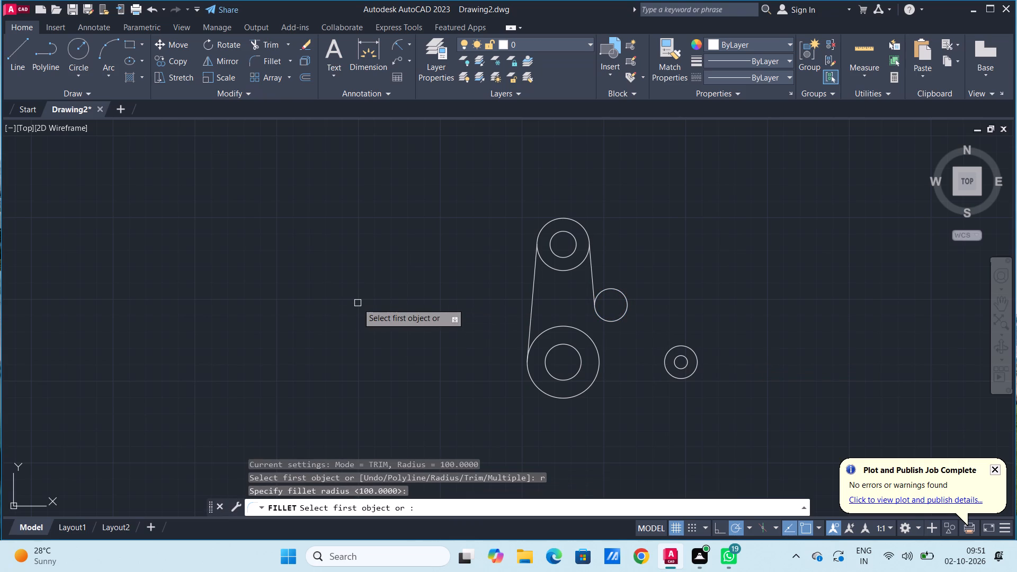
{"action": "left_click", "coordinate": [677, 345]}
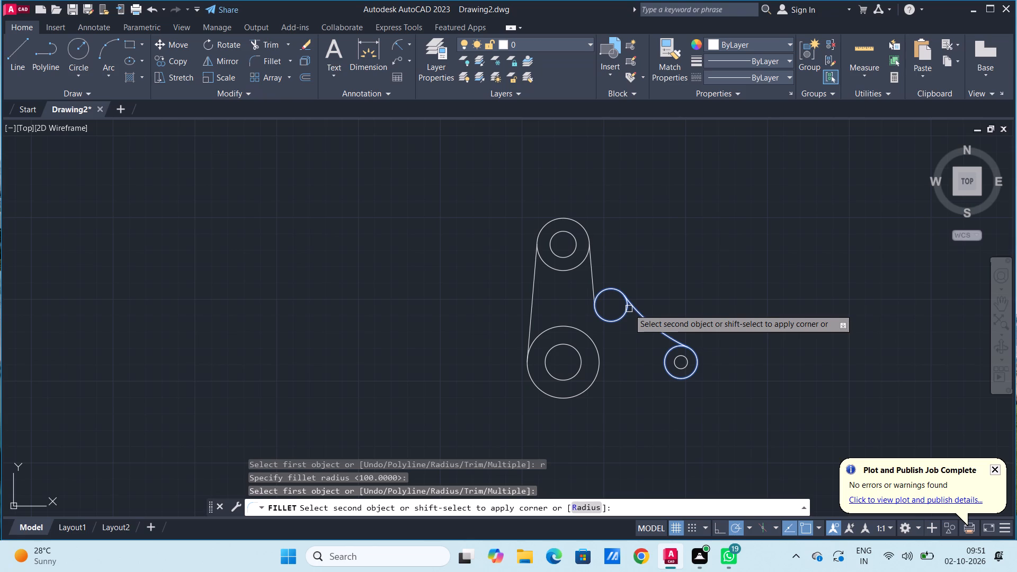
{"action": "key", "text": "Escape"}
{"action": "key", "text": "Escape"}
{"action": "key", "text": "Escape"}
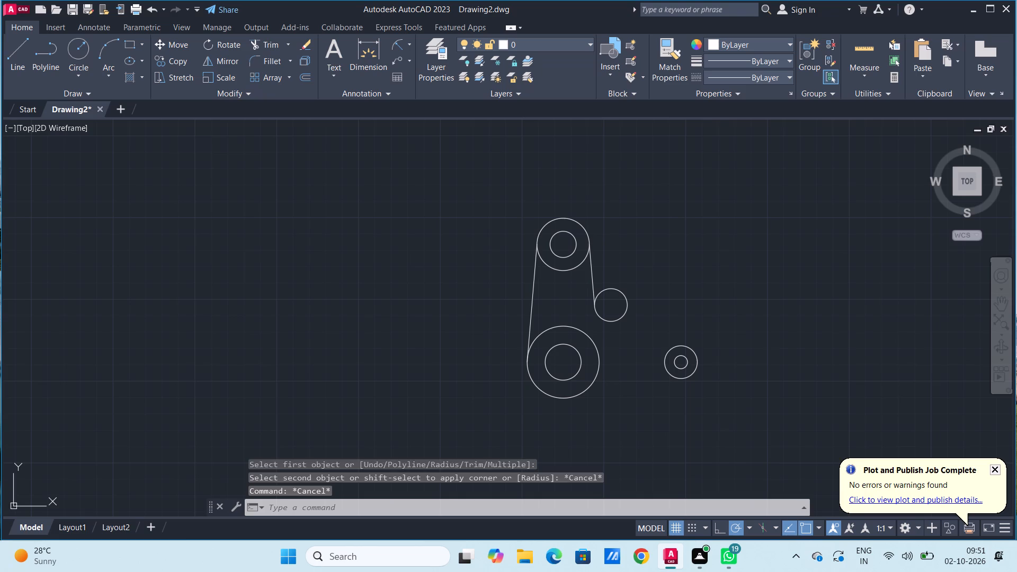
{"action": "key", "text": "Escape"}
Fillet the undersides of the large lower circle and the outer circle of the far-right pair with a radius of 45.
{"action": "type", "text": "fil"}
{"action": "key", "text": "Return"}
{"action": "key", "text": "r"}
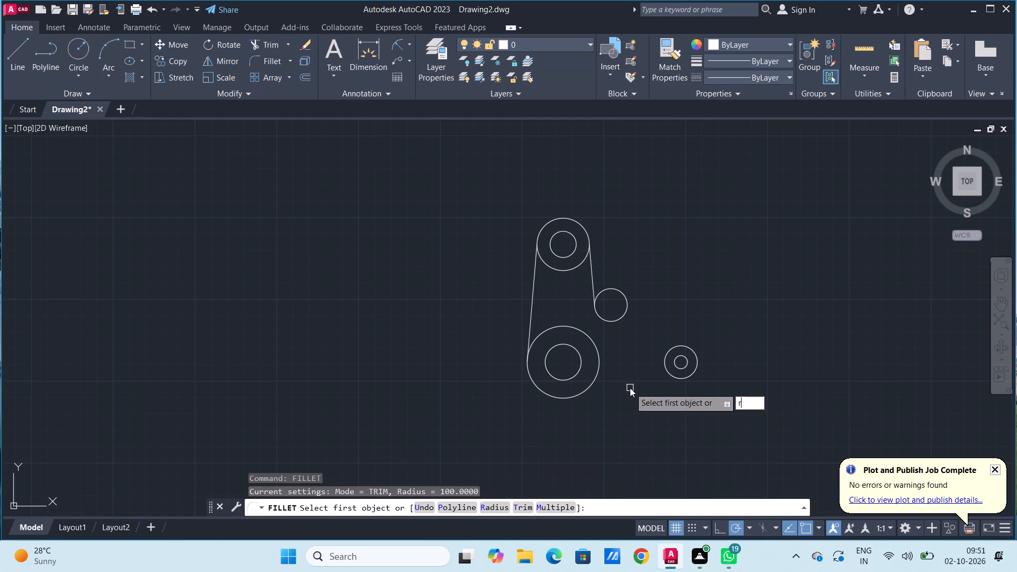
{"action": "key", "text": "Return"}
{"action": "type", "text": "45"}
{"action": "key", "text": "Return"}
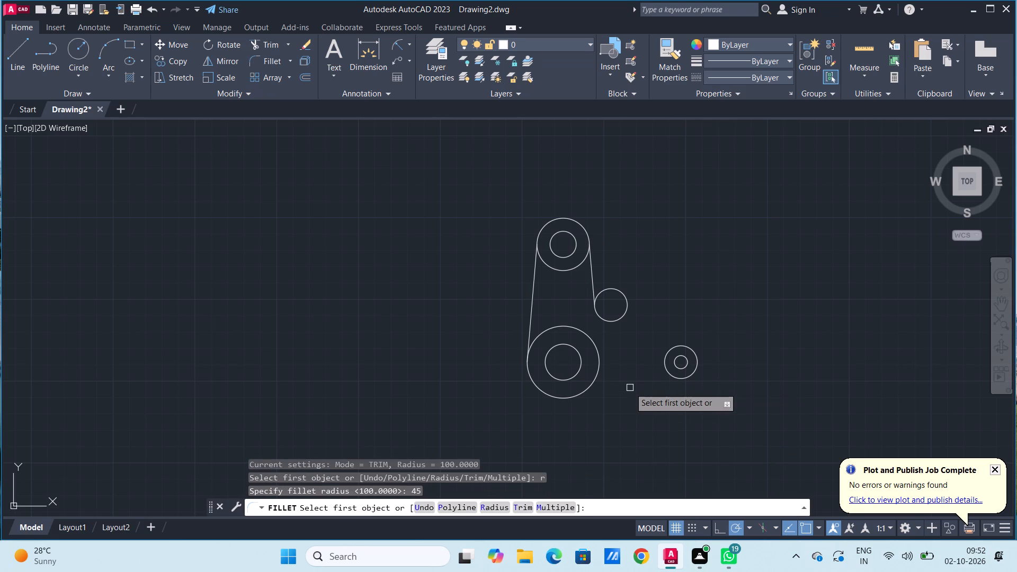
{"action": "left_click", "coordinate": [599, 381]}
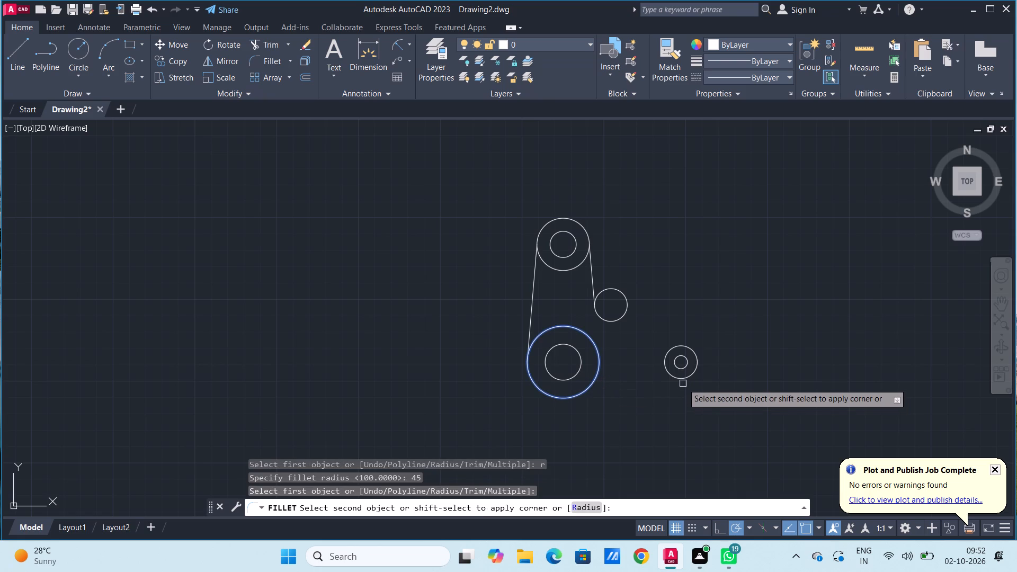
{"action": "left_click", "coordinate": [683, 379]}
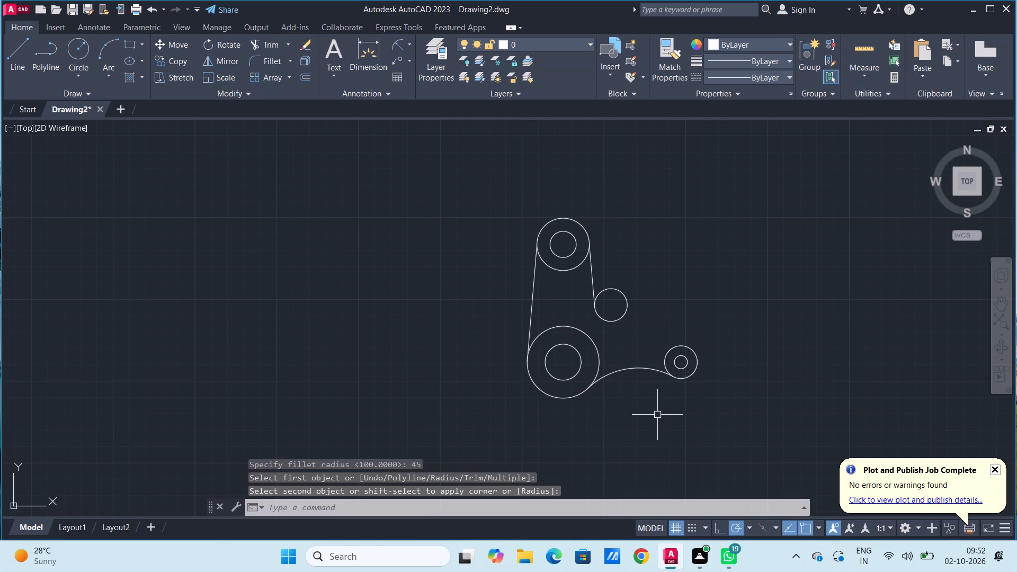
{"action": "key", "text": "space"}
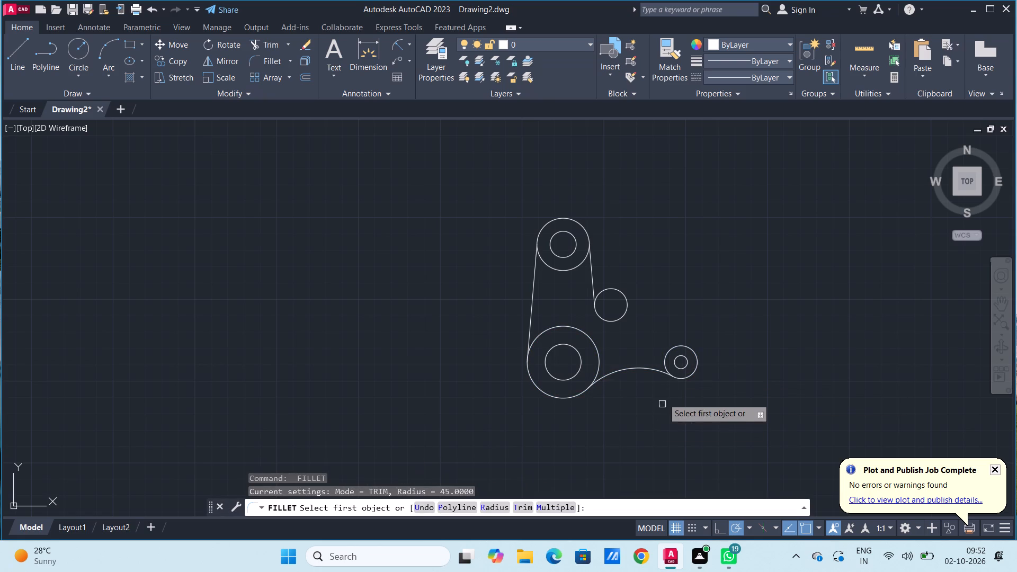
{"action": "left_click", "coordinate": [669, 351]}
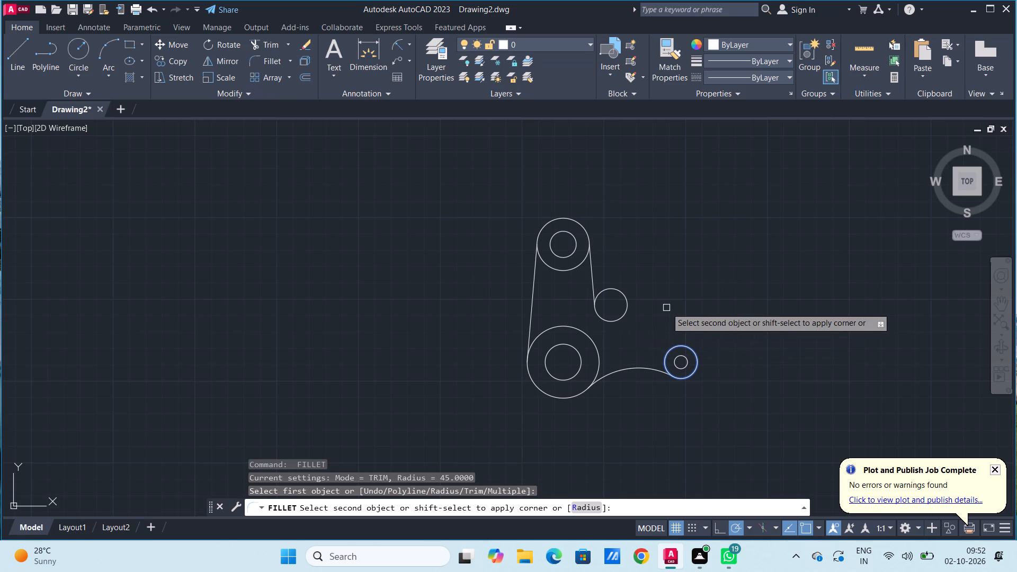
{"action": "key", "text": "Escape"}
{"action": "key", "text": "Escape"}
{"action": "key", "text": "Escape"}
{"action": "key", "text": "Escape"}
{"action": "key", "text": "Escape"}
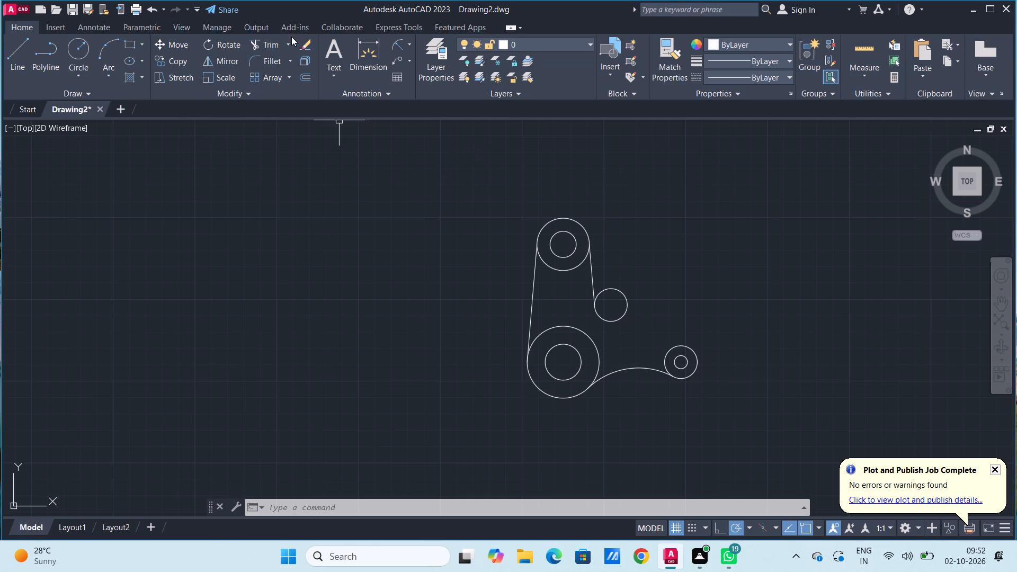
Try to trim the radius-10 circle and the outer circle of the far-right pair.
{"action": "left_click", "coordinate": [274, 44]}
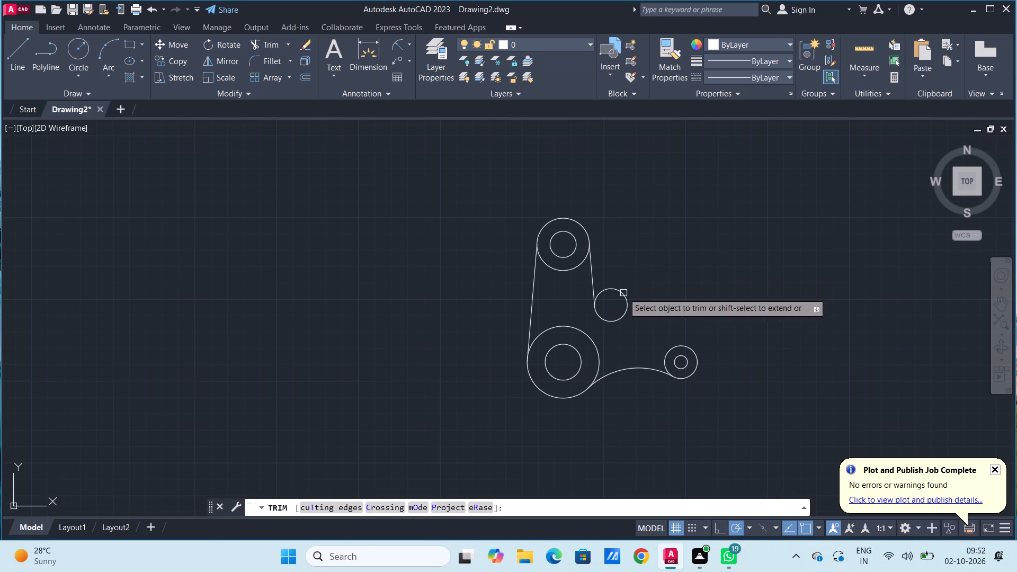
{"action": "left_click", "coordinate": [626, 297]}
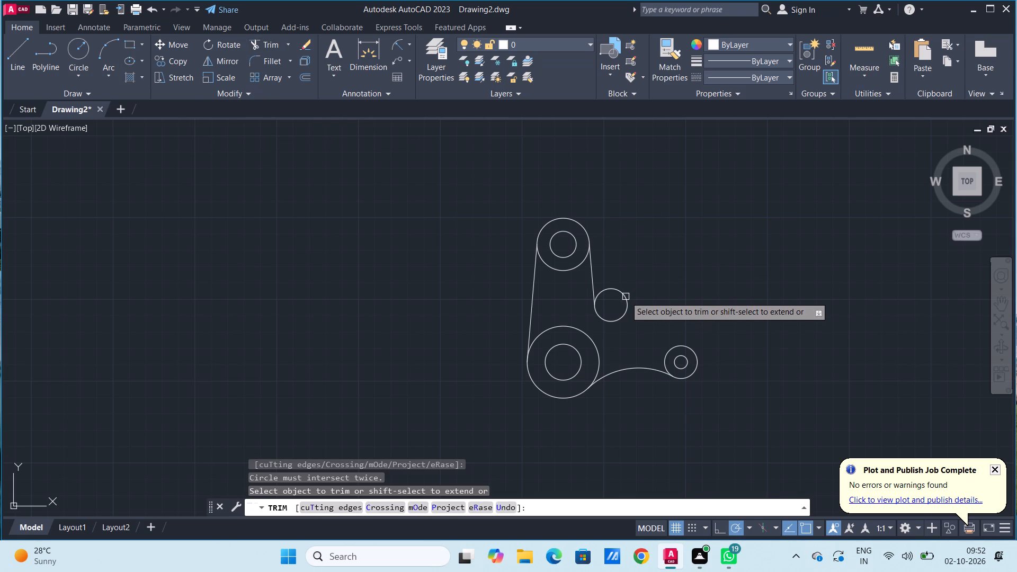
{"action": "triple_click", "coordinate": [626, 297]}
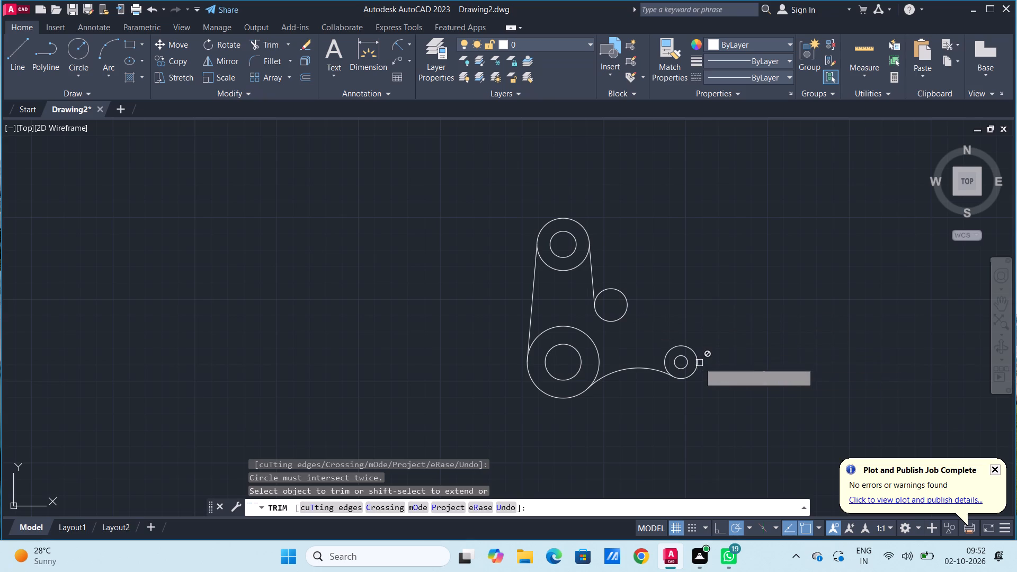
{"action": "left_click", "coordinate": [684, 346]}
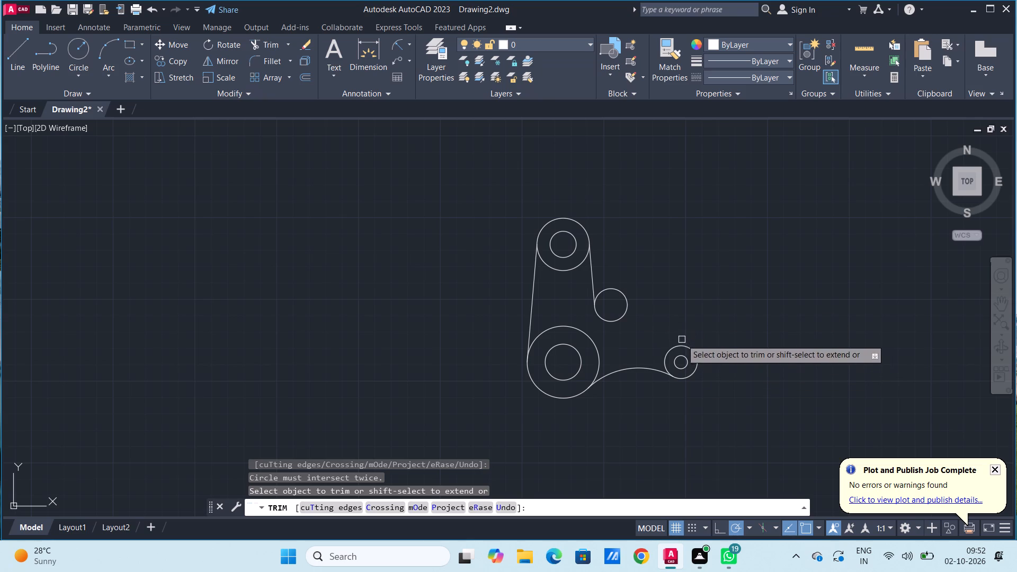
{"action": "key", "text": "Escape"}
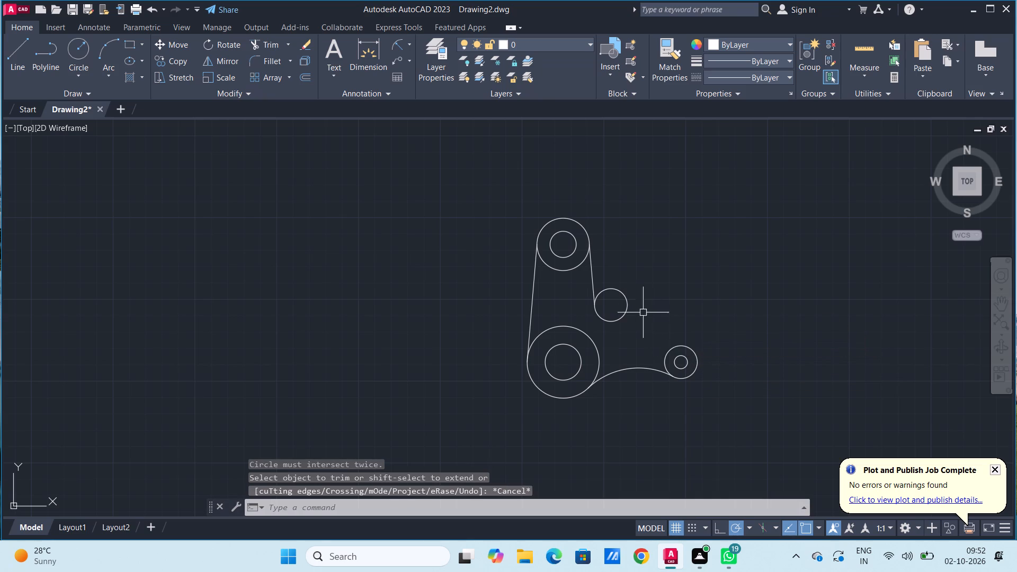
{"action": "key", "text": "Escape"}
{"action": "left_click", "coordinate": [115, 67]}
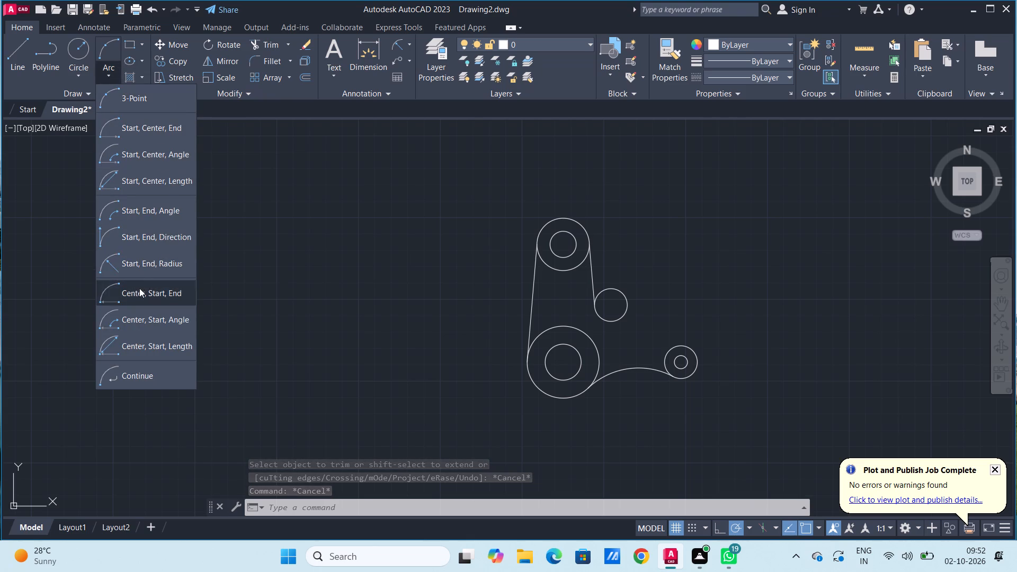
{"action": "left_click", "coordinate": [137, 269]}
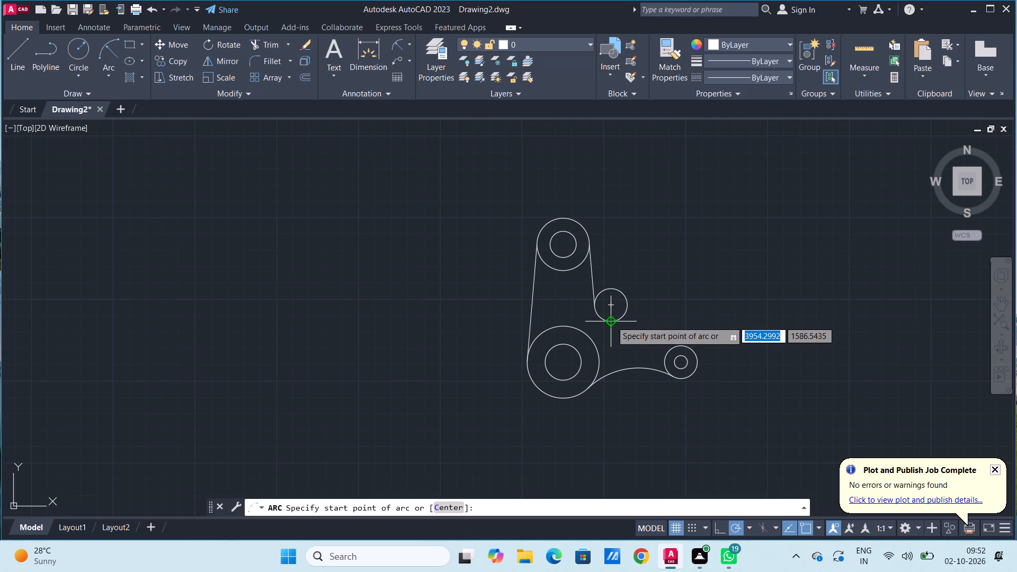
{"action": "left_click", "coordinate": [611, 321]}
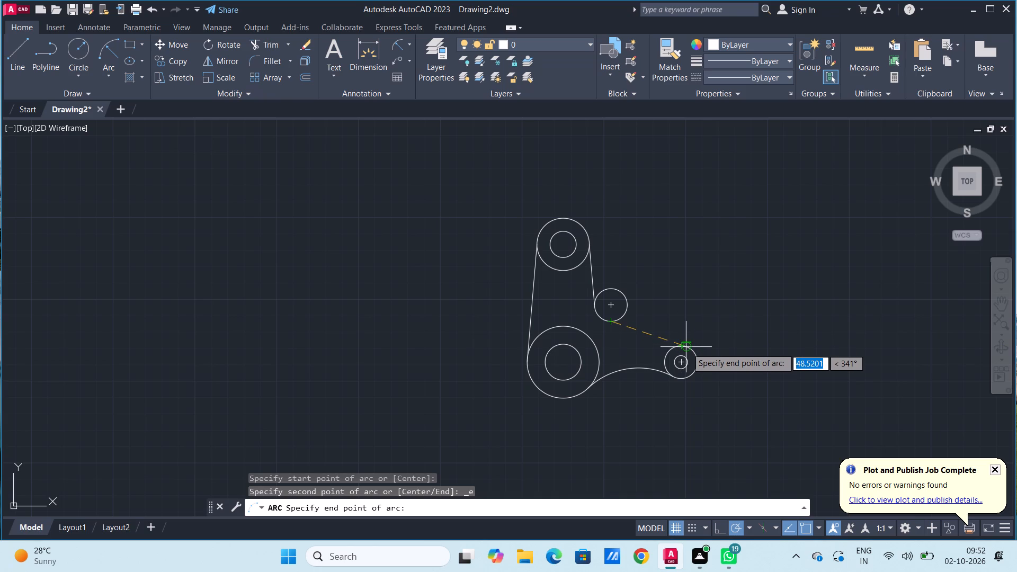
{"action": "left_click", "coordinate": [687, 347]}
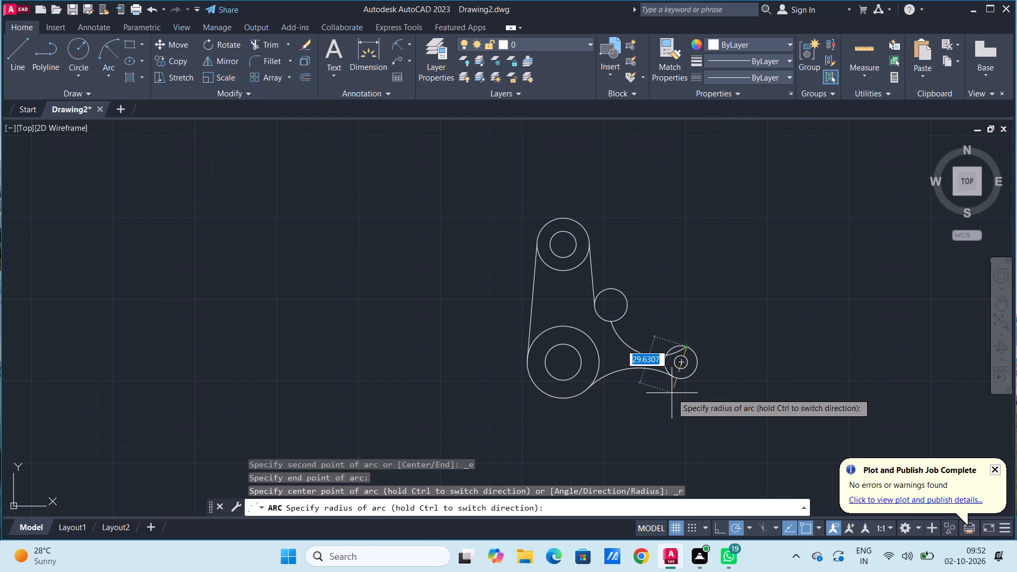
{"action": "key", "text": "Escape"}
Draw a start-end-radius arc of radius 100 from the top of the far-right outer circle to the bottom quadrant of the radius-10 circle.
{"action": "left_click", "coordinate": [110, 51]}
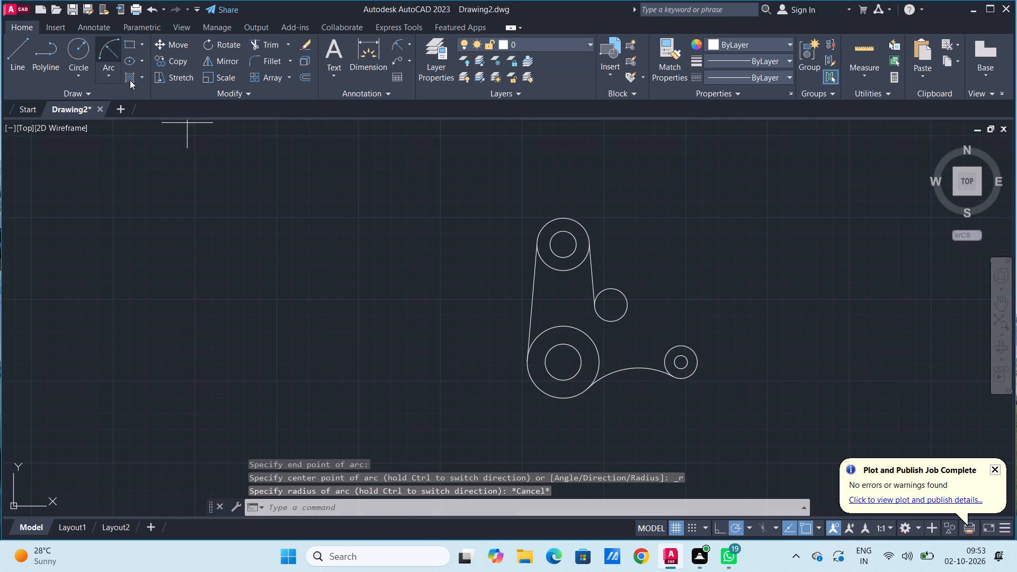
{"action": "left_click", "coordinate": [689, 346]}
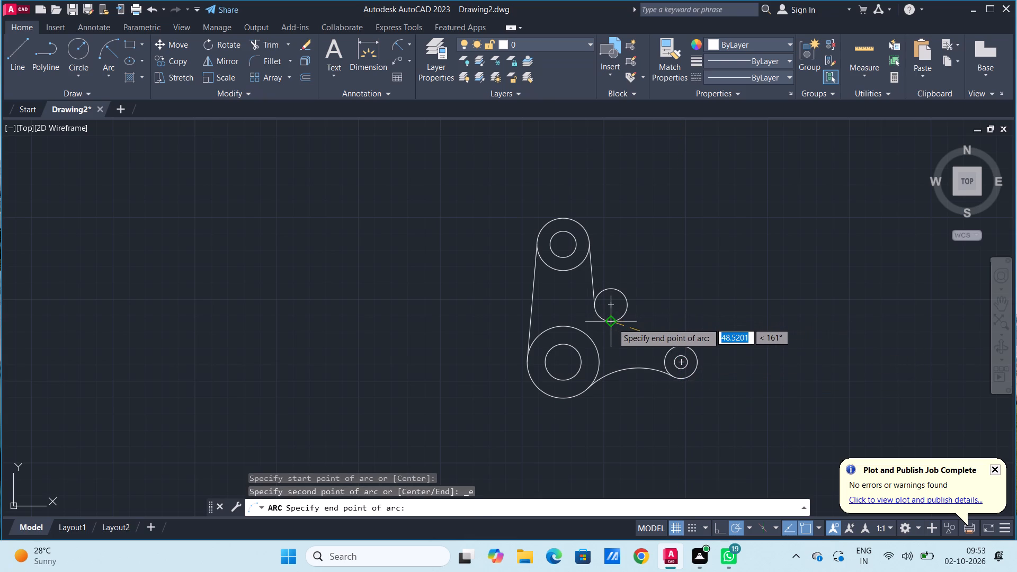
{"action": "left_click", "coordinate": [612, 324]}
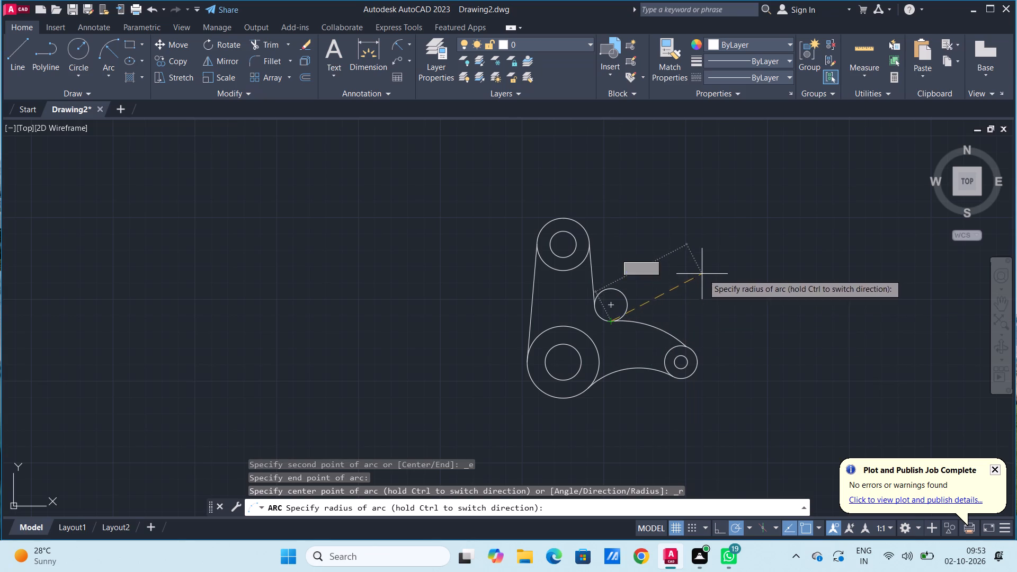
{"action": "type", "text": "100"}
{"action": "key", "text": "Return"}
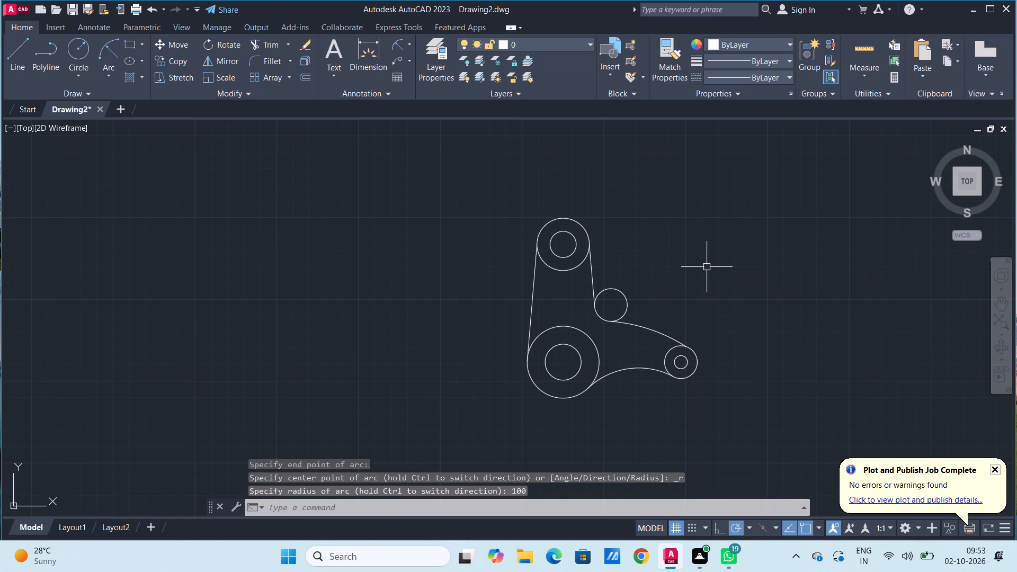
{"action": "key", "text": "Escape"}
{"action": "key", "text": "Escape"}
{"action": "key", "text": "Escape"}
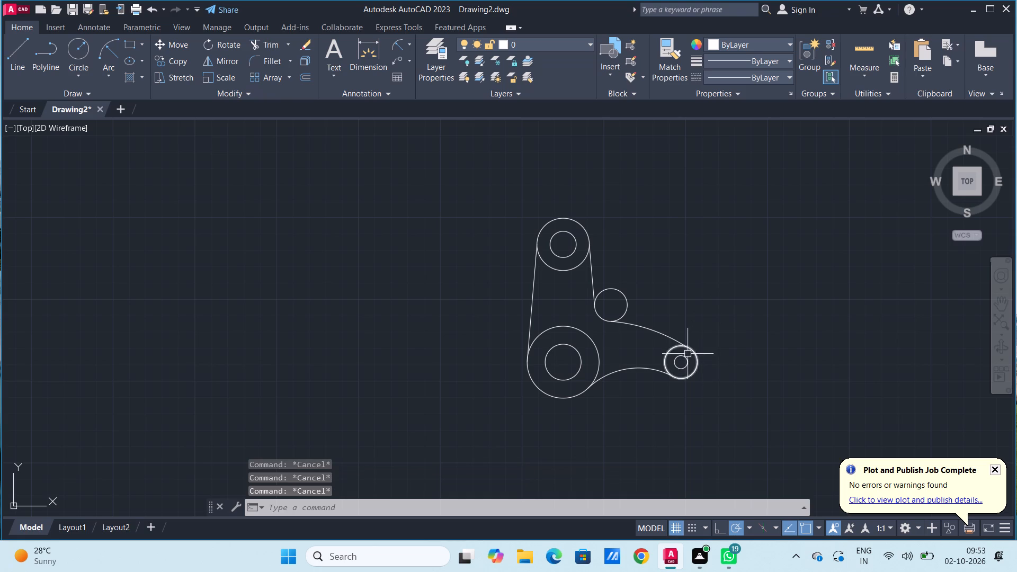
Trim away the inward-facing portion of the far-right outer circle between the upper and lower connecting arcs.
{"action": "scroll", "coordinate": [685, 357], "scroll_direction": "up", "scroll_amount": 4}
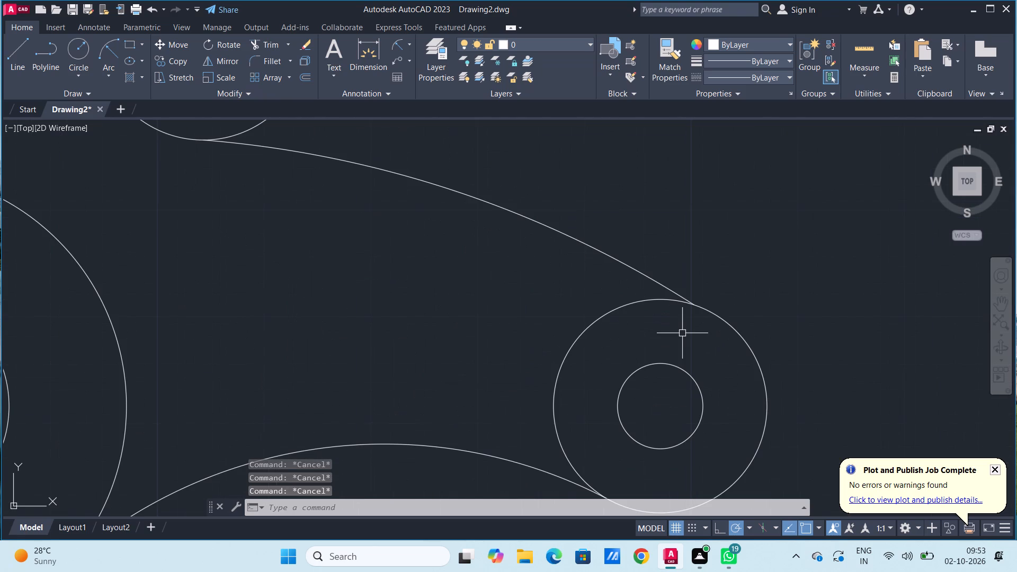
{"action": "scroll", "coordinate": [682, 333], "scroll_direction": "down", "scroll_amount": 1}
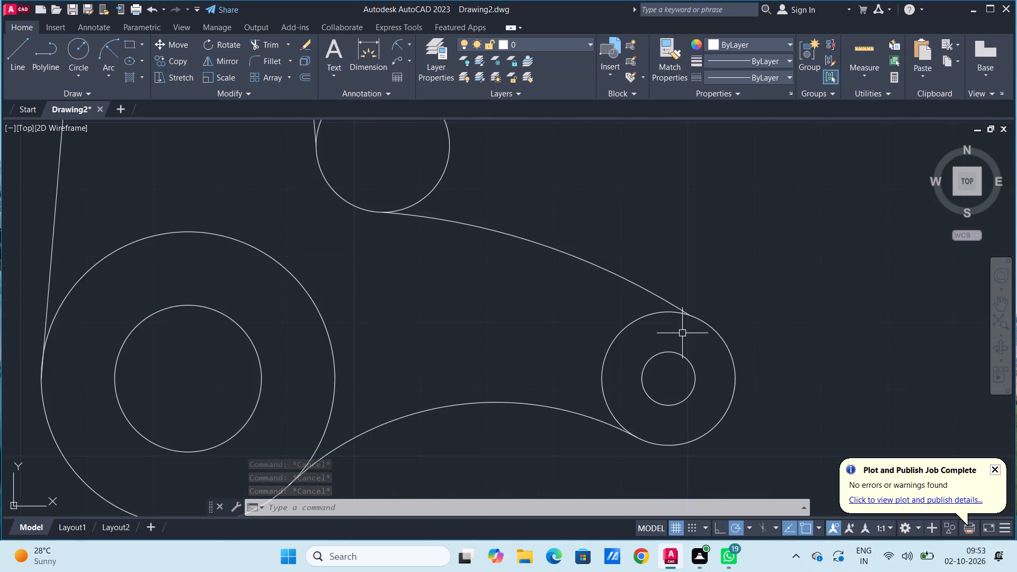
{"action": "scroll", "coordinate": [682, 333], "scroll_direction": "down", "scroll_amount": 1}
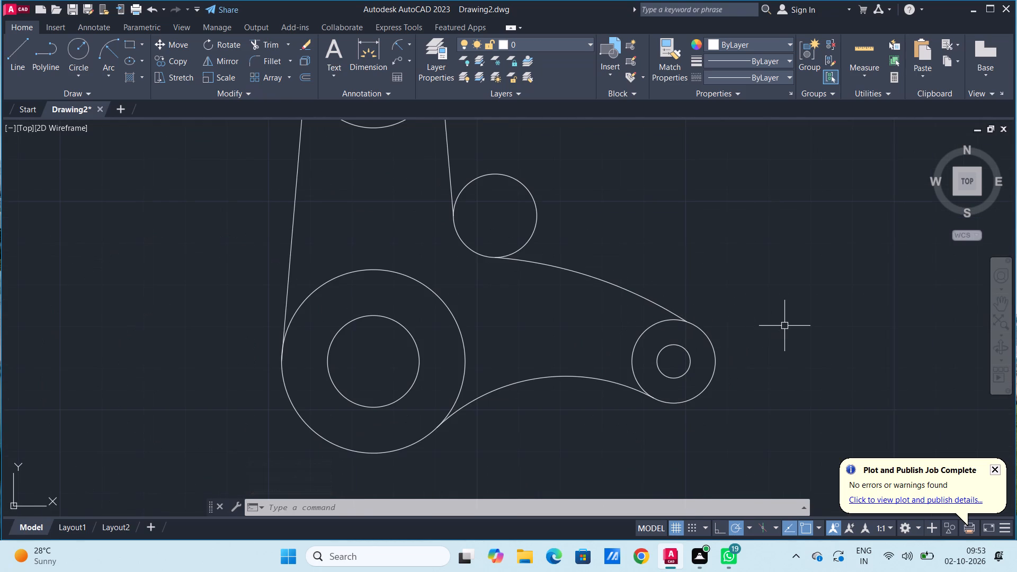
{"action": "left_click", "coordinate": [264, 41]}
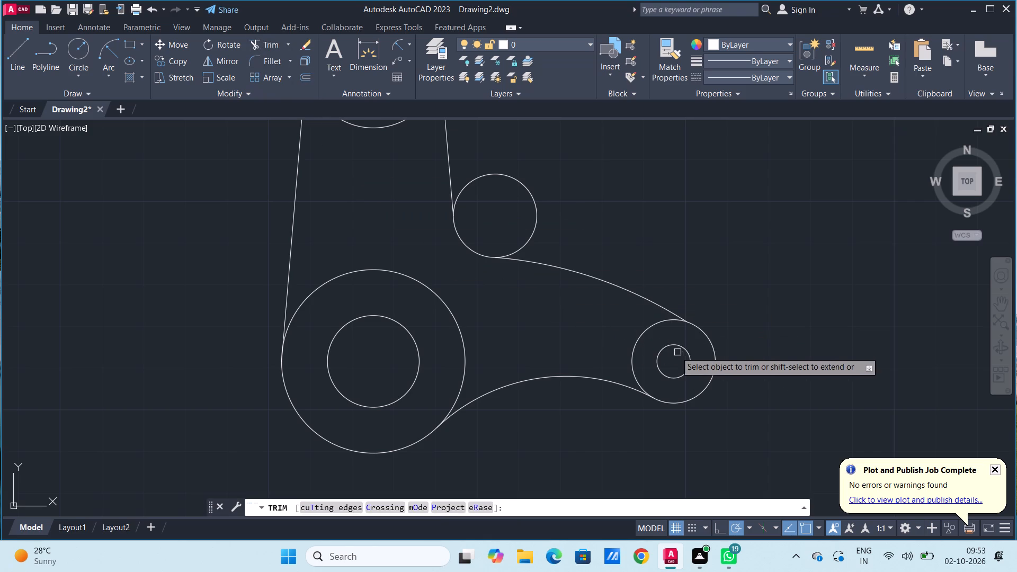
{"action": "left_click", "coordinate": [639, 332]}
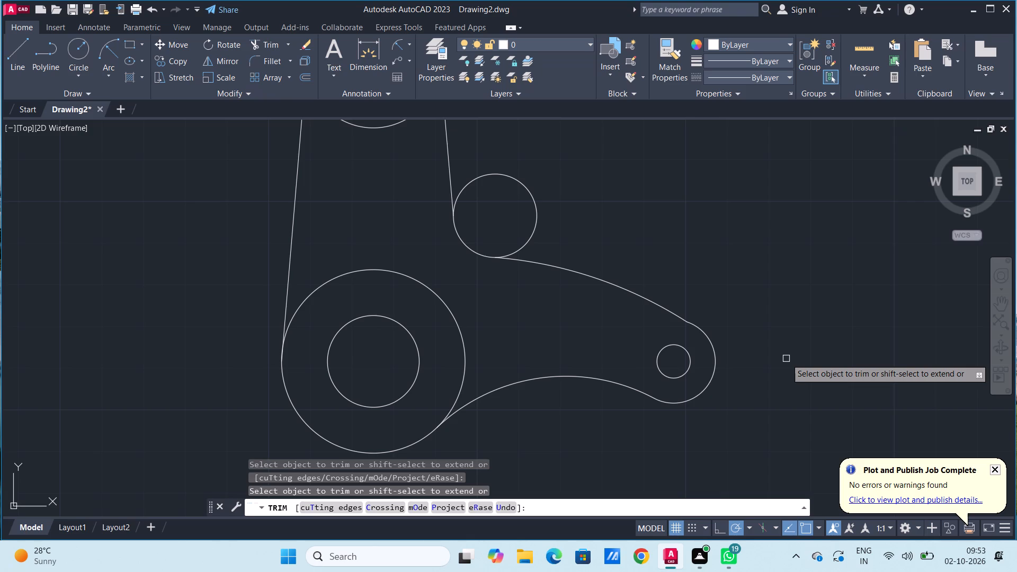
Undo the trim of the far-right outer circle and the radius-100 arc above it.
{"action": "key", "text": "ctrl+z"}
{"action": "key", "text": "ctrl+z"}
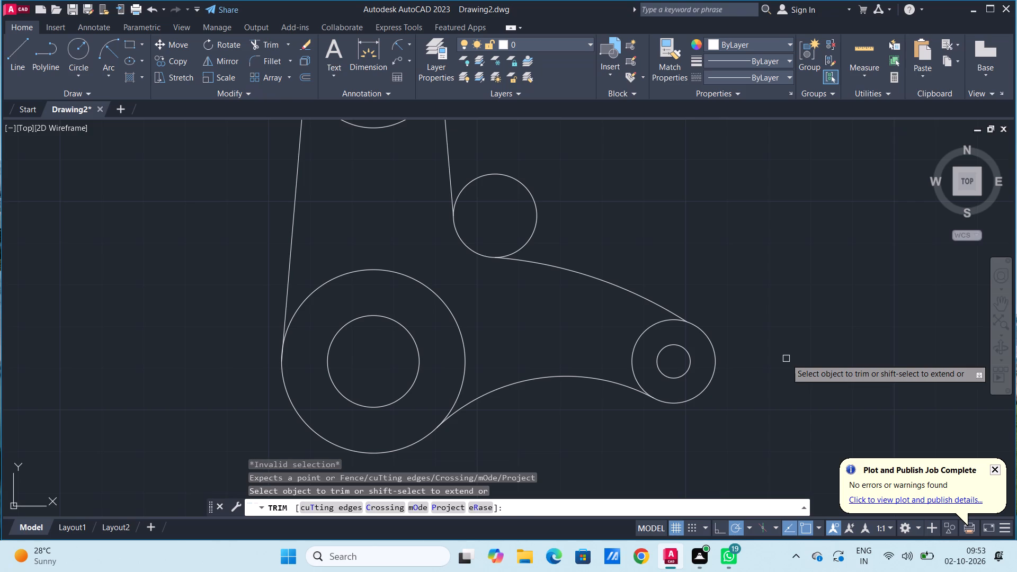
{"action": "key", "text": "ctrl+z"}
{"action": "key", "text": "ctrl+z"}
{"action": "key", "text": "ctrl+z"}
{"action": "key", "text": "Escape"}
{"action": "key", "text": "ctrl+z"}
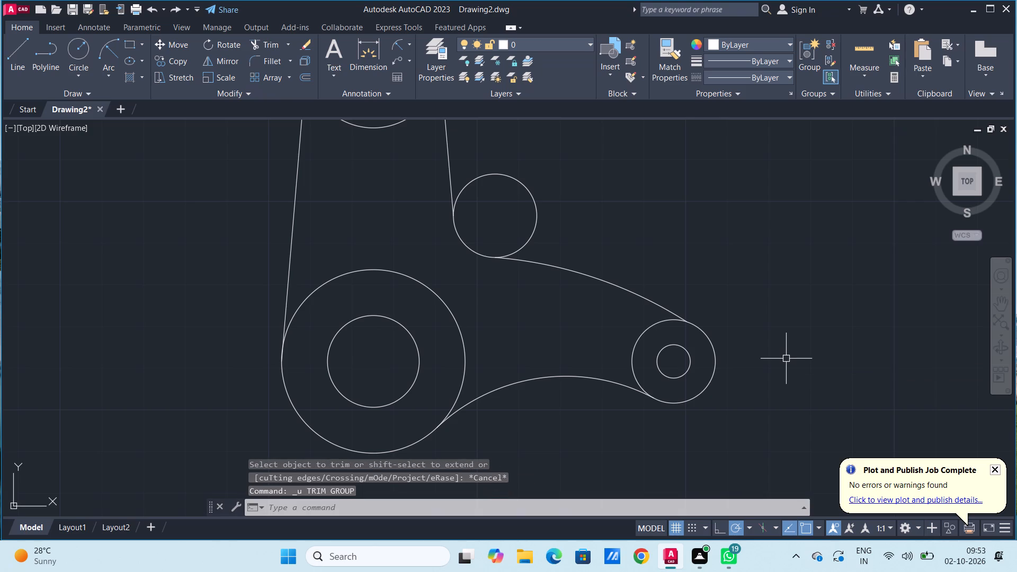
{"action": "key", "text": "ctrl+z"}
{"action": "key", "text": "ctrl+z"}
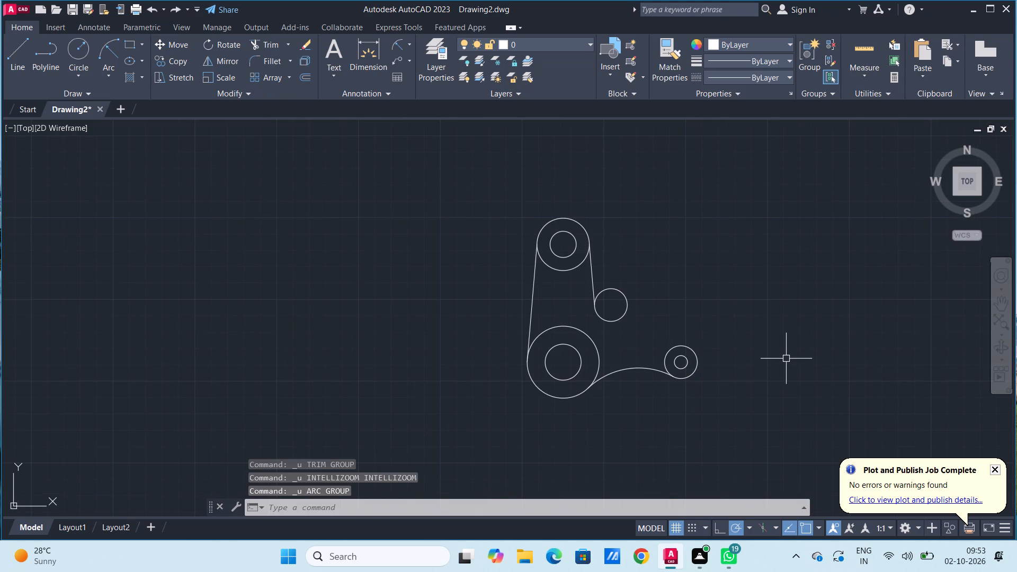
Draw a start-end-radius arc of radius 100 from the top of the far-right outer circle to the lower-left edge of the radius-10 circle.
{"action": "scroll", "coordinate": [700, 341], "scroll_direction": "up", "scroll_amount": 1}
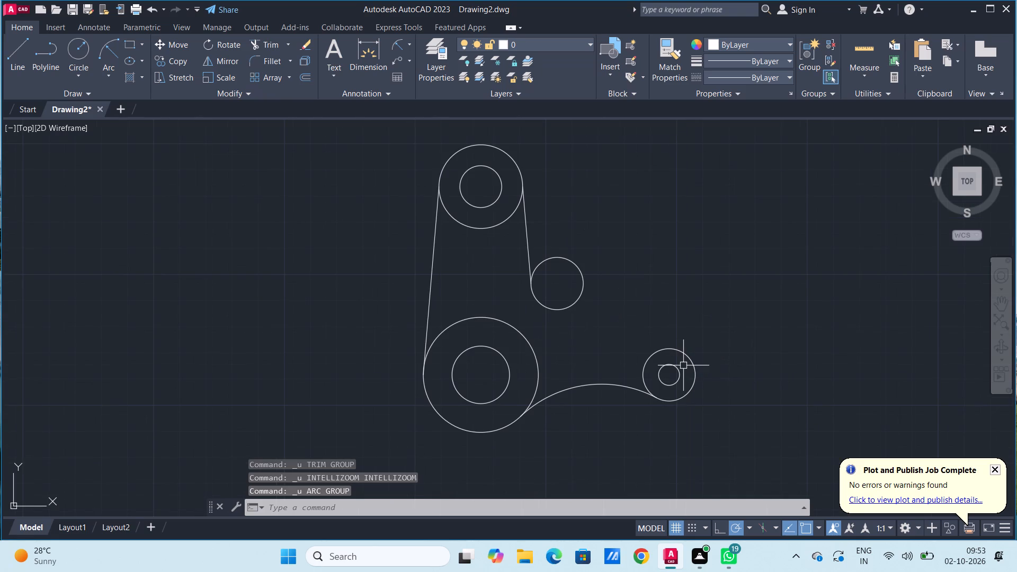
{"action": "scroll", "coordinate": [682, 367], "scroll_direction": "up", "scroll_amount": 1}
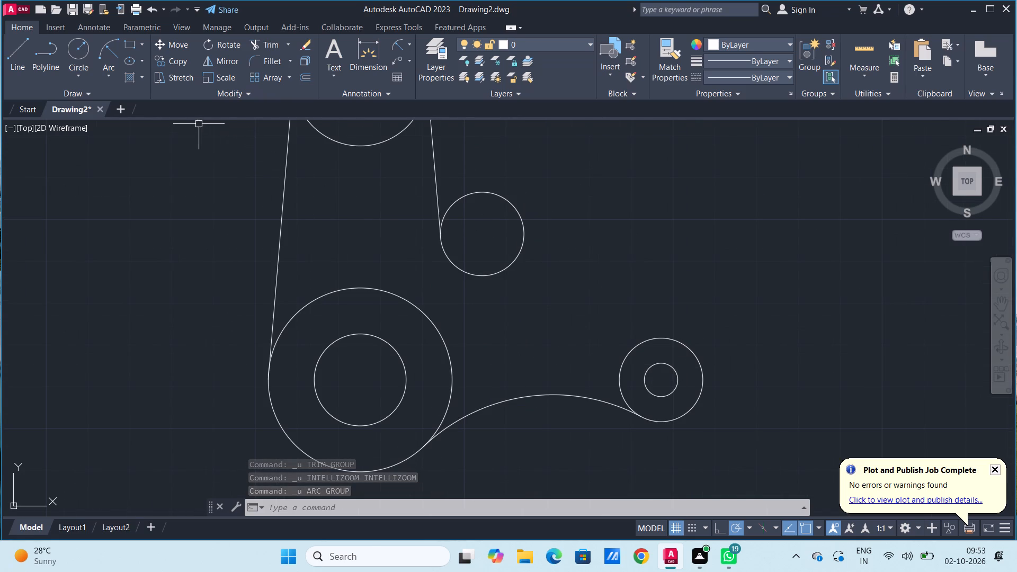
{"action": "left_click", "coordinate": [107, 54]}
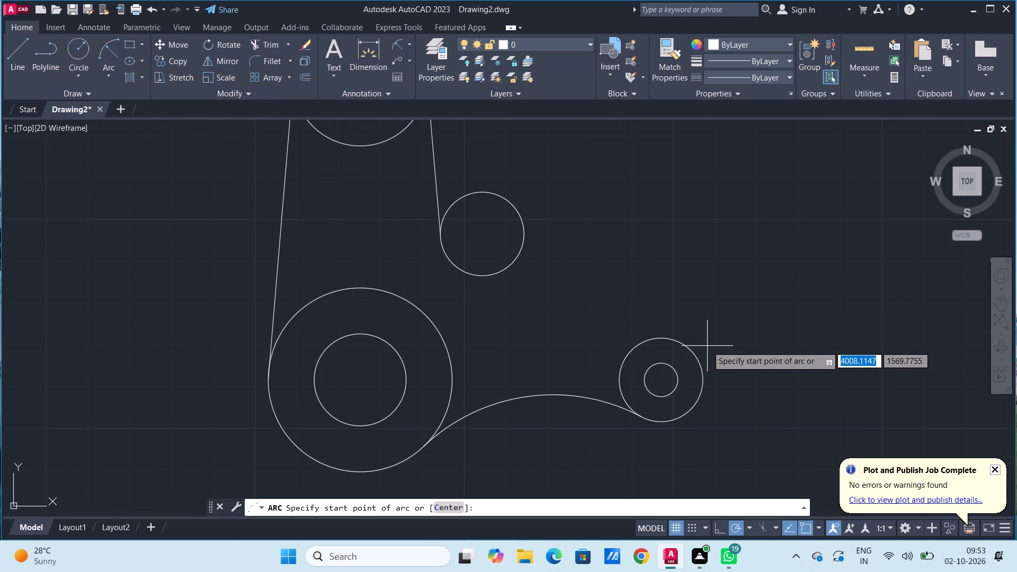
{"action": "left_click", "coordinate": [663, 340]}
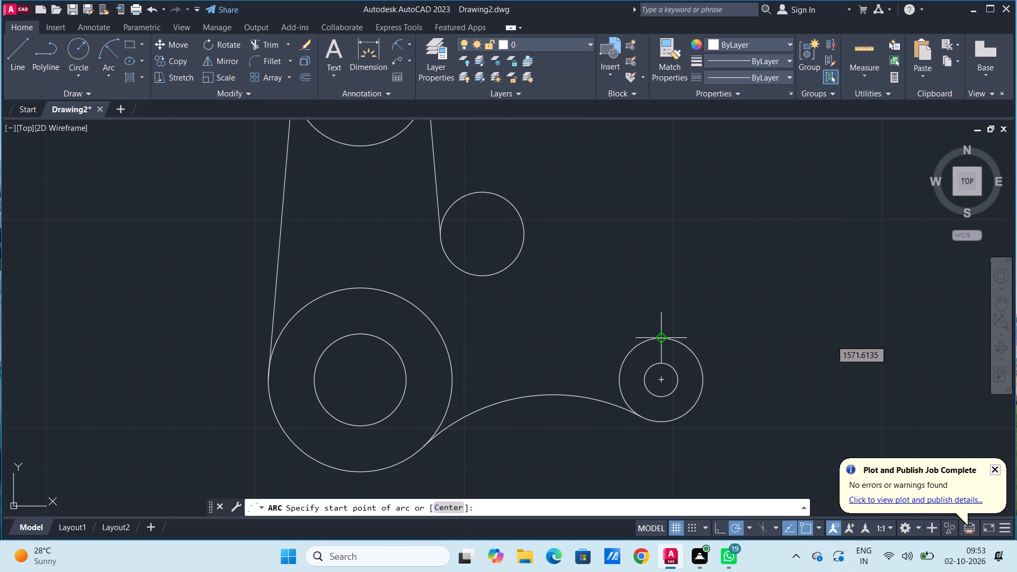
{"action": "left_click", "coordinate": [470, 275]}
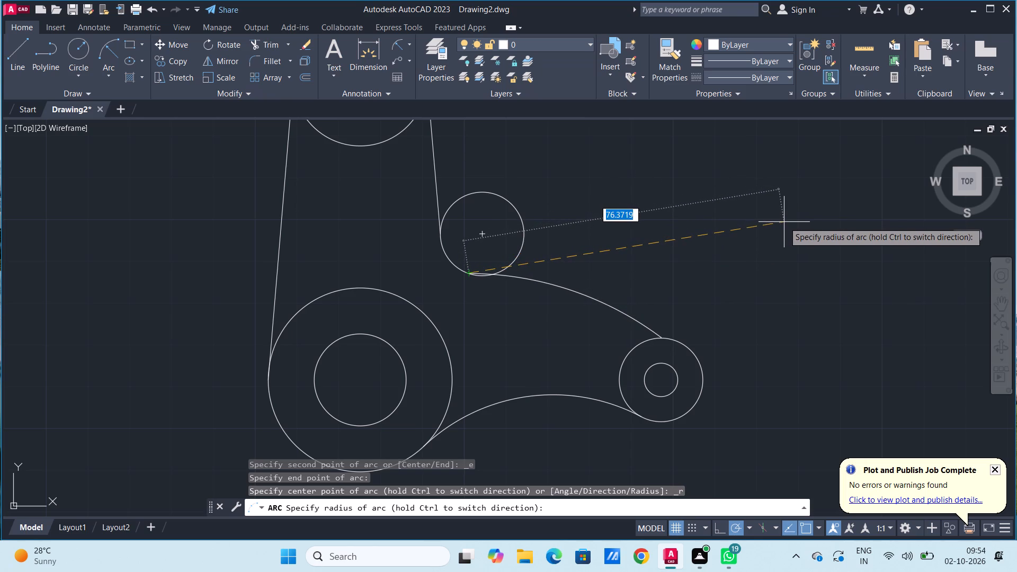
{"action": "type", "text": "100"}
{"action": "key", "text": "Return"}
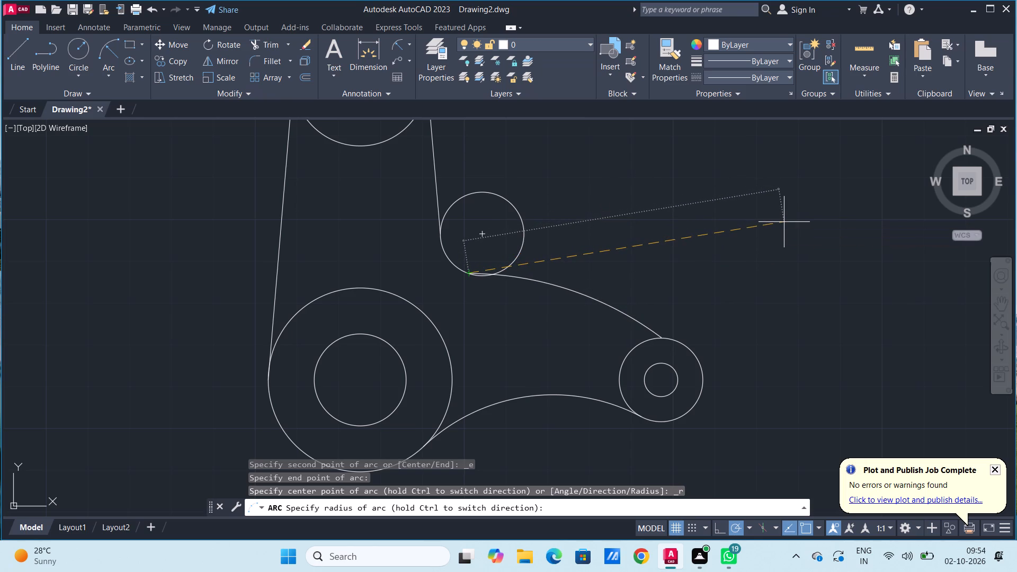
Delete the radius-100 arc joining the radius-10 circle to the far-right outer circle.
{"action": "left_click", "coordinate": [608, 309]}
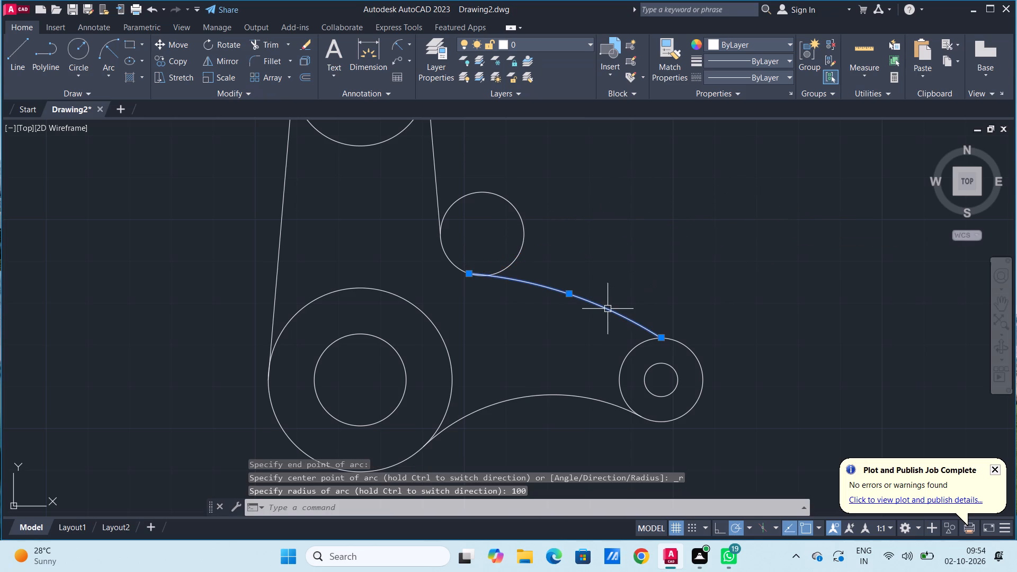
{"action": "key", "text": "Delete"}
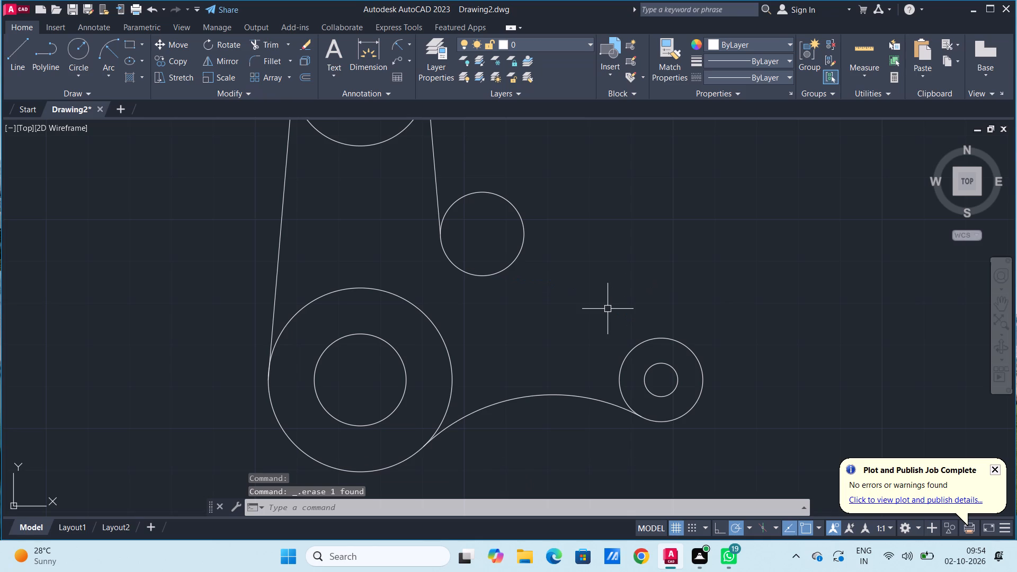
Draw a start-end-radius arc of radius 100 from the upper-right edge of the far-right outer circle to the lower-left edge of the radius-10 circle.
{"action": "left_click", "coordinate": [111, 47]}
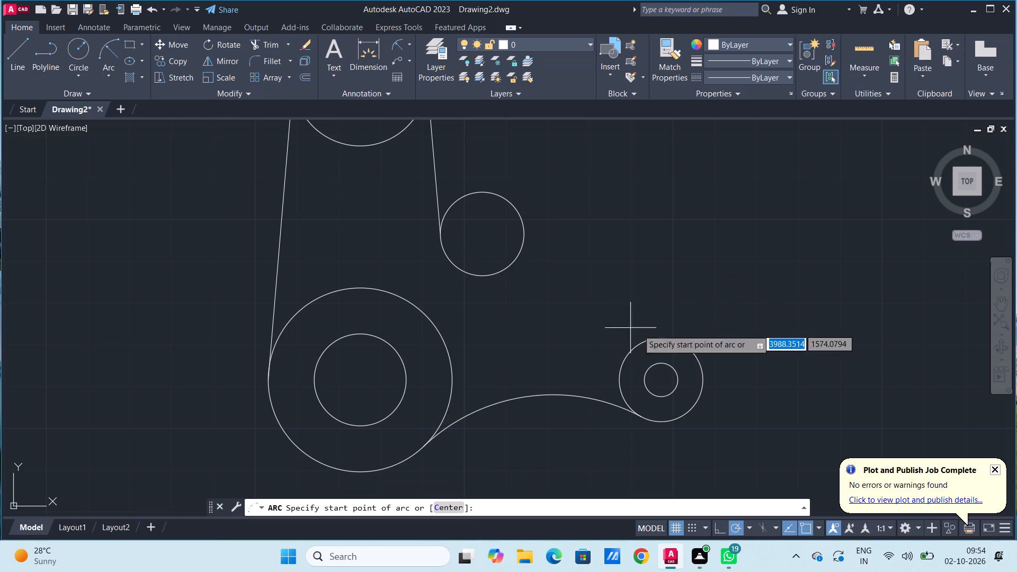
{"action": "left_click", "coordinate": [694, 353]}
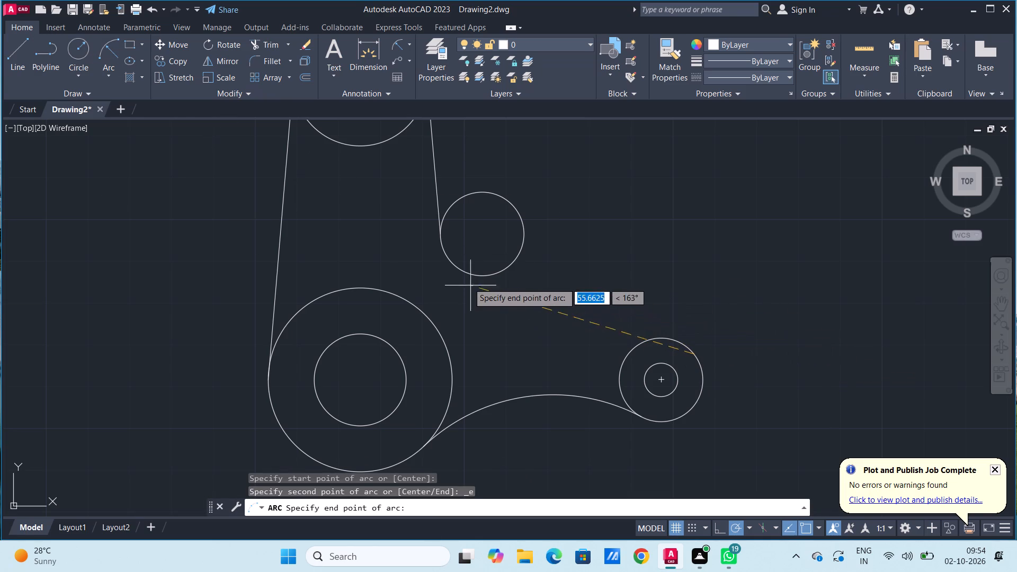
{"action": "left_click", "coordinate": [470, 275]}
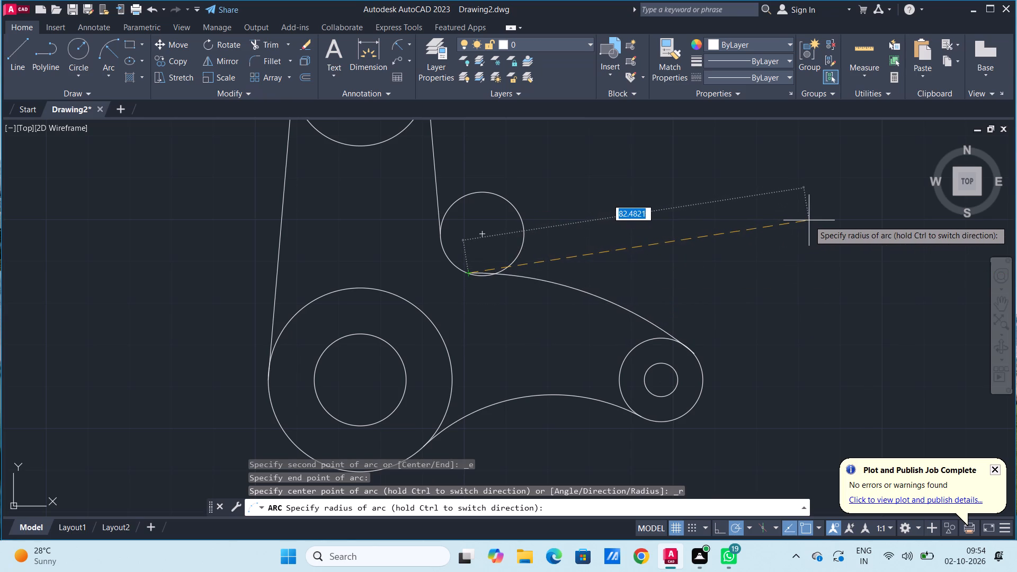
{"action": "type", "text": "100"}
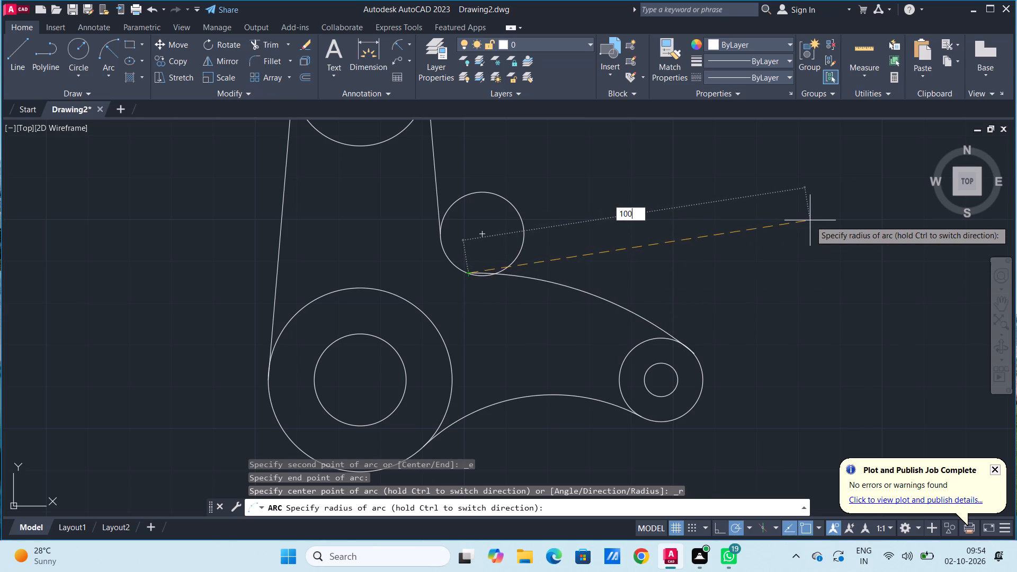
{"action": "key", "text": "Return"}
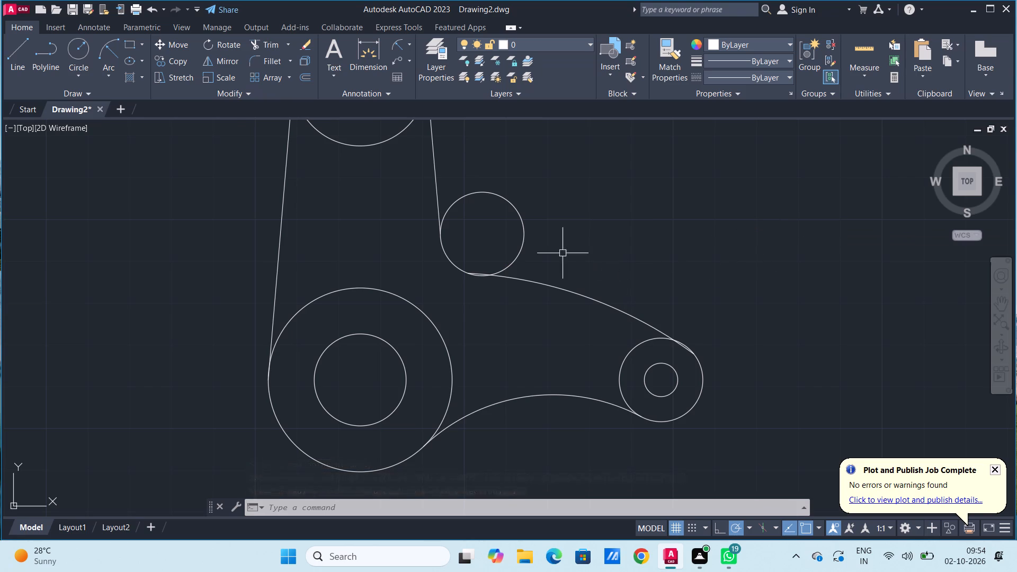
Fillet the radius-10 circle with the far-right outer circle using a radius of 100, picking the radius-10 circle's lower-left edge first.
{"action": "left_click", "coordinate": [263, 62]}
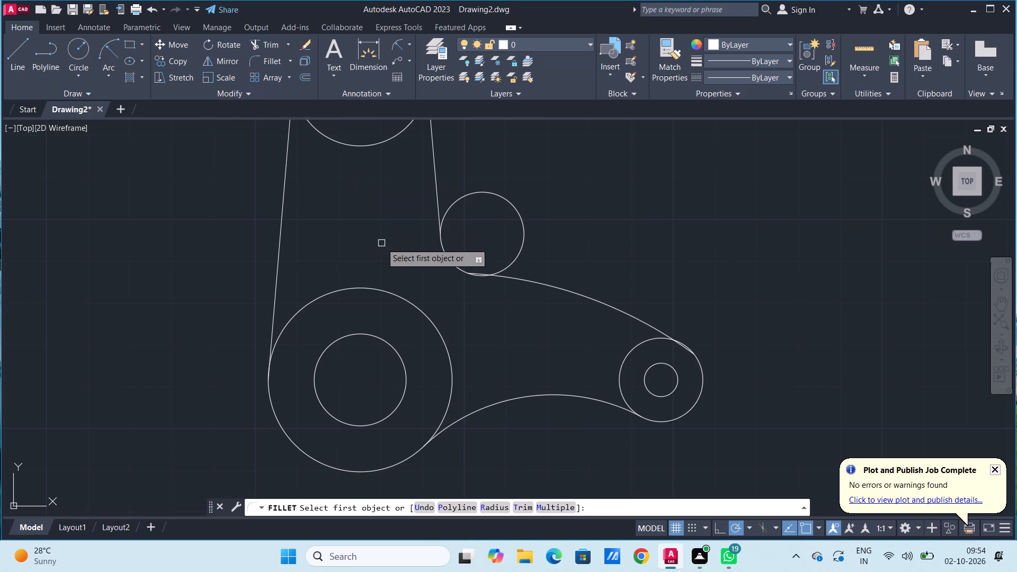
{"action": "key", "text": "r"}
{"action": "key", "text": "Return"}
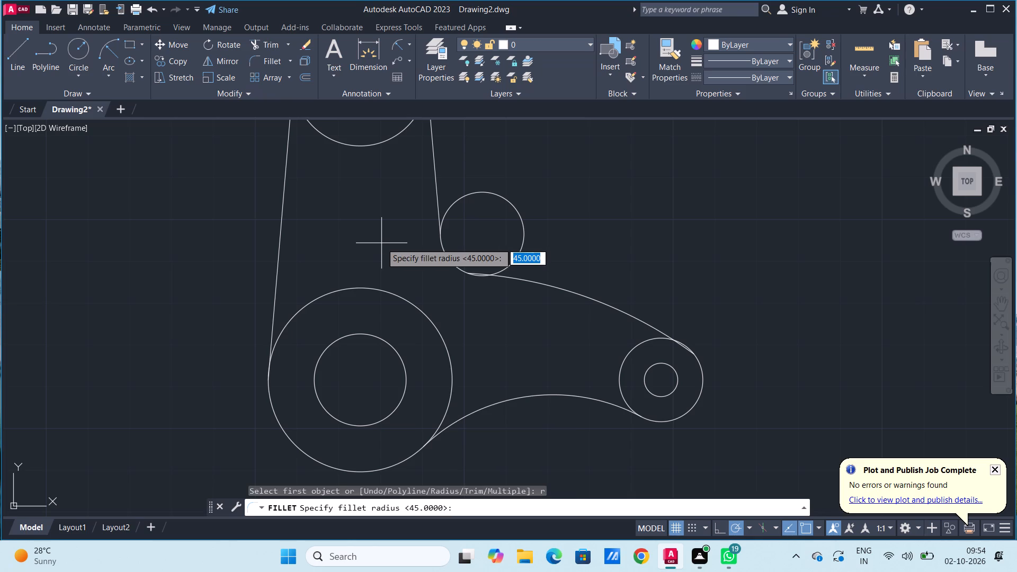
{"action": "type", "text": "100"}
{"action": "key", "text": "Return"}
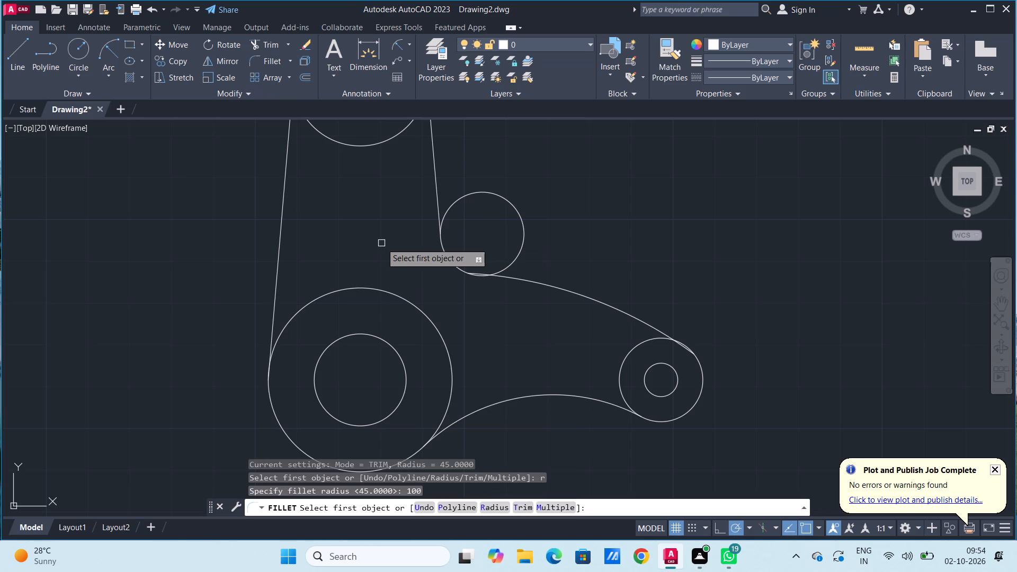
{"action": "left_click", "coordinate": [454, 265]}
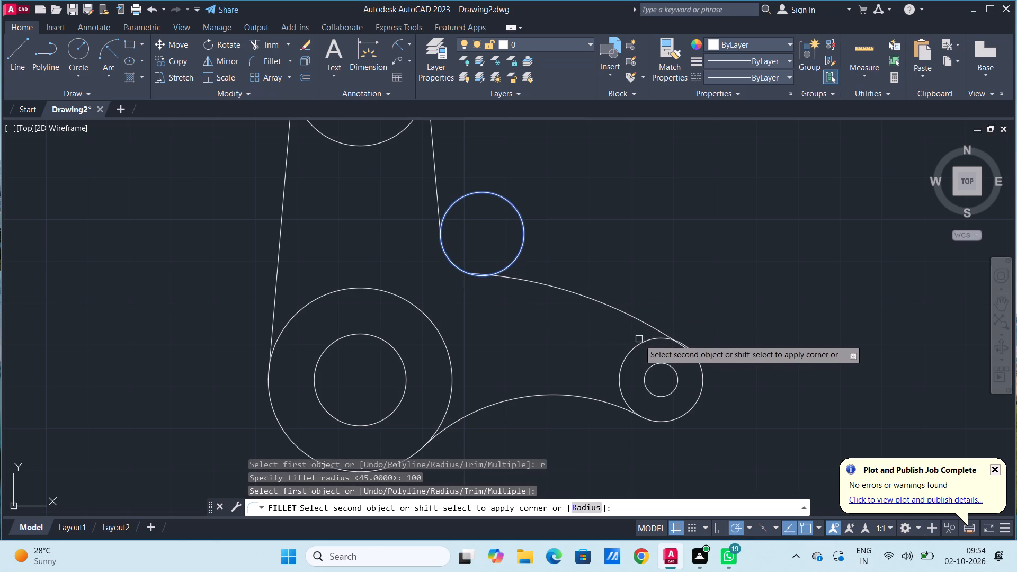
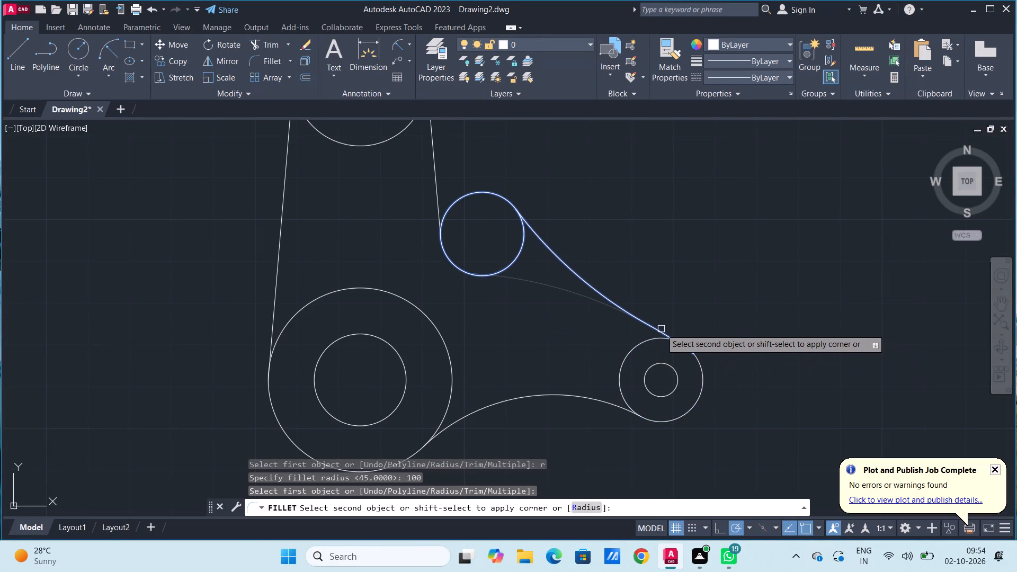
Delete the radius-100 arc joining the radius-10 circle to the far-right outer circle.
{"action": "key", "text": "Escape"}
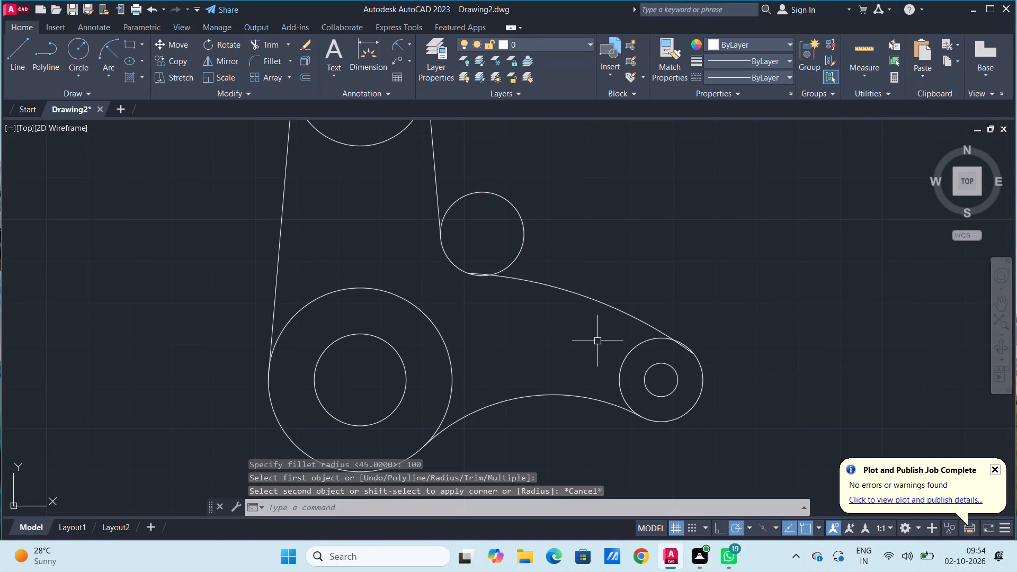
{"action": "left_click", "coordinate": [622, 310]}
{"action": "key", "text": "Delete"}
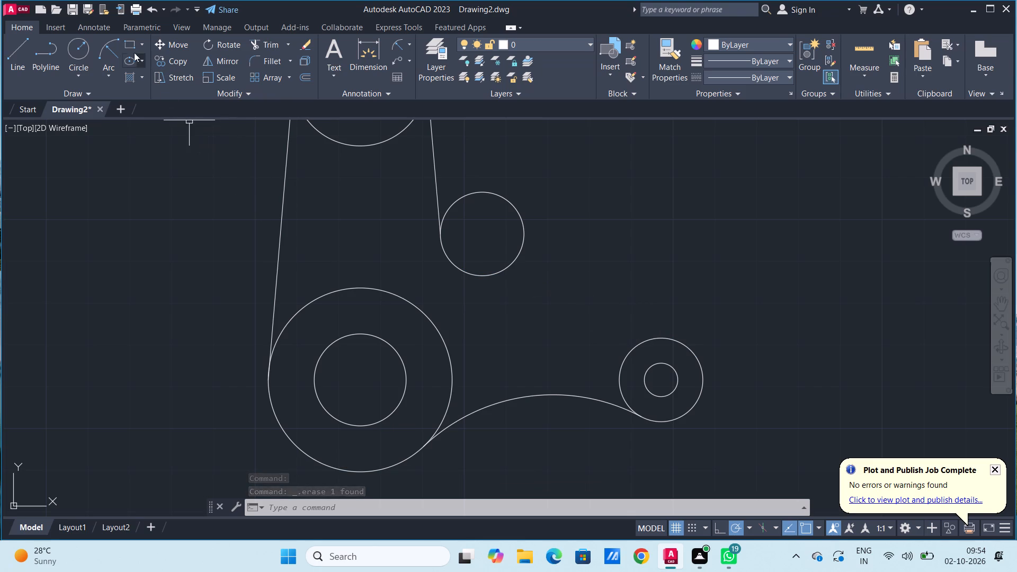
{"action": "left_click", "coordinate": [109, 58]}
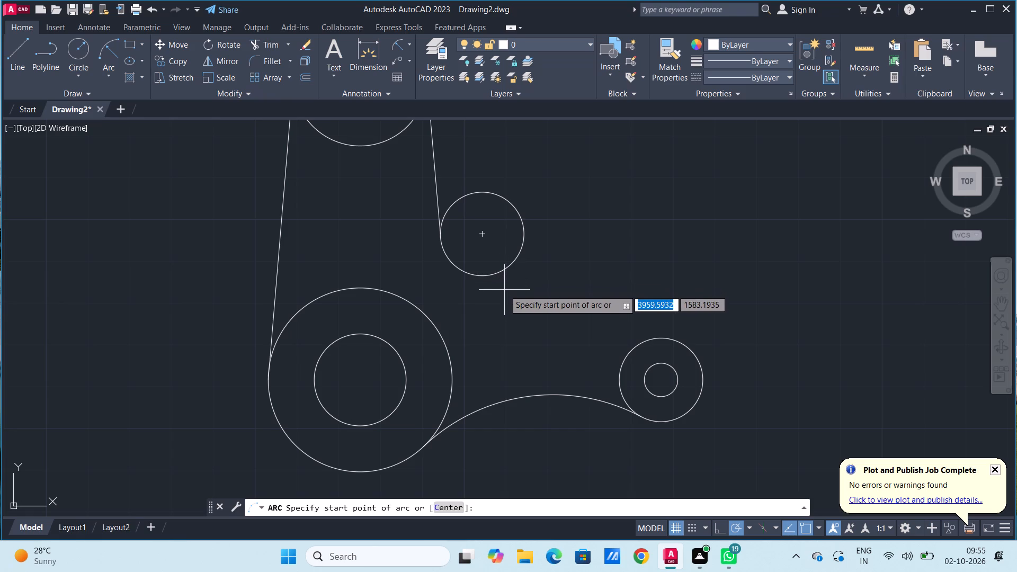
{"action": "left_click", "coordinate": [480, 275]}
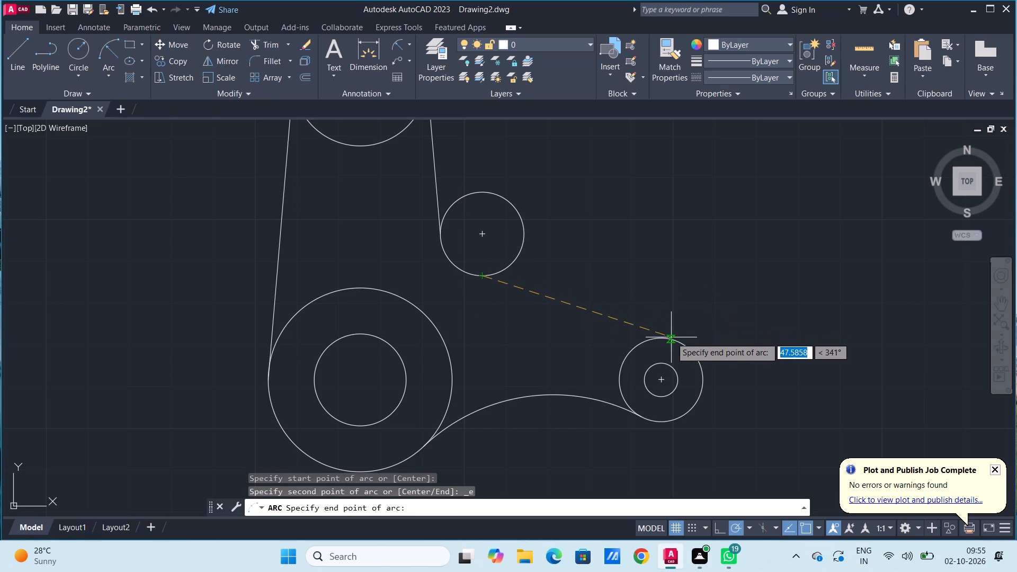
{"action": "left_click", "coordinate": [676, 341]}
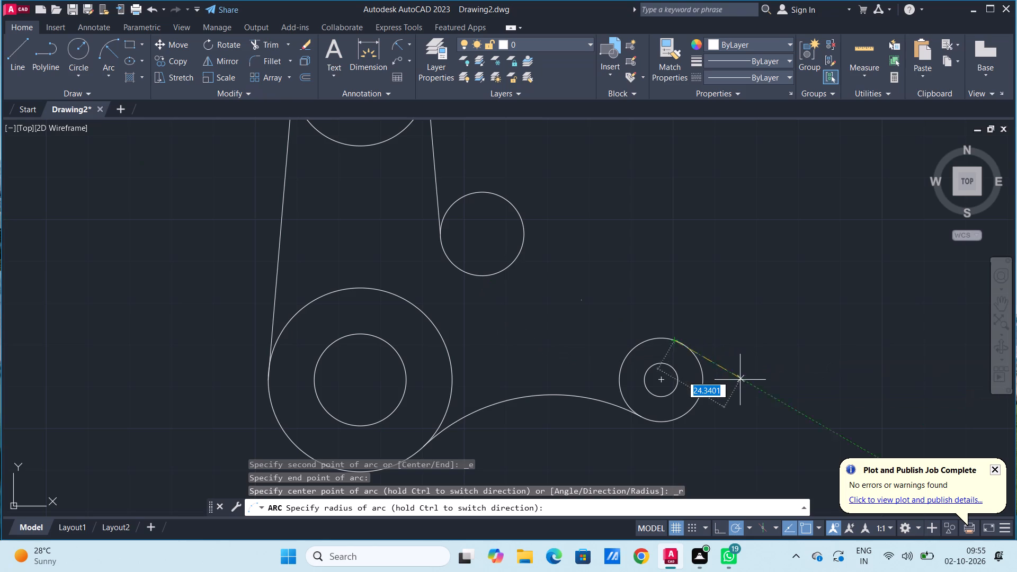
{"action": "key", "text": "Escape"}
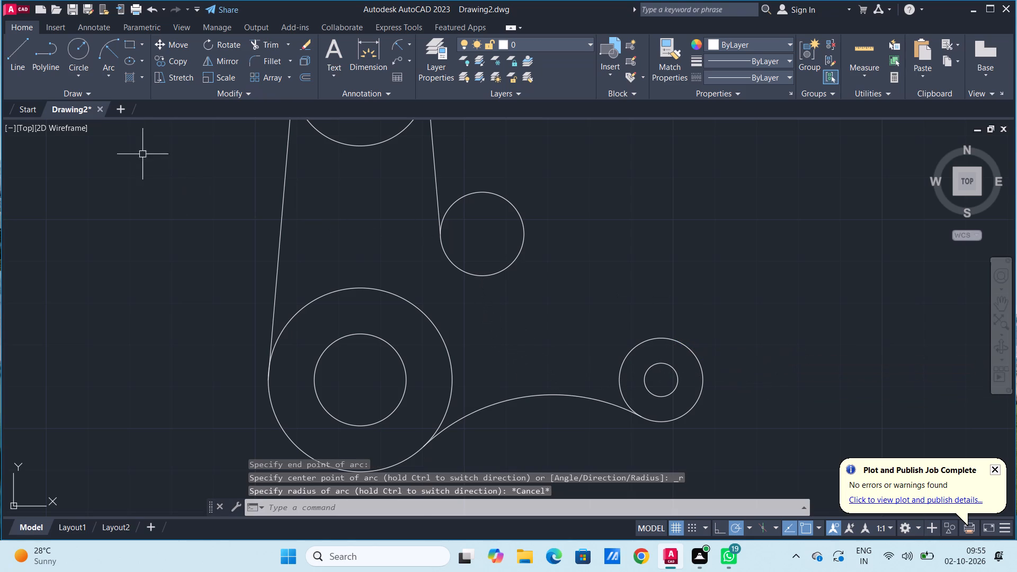
Draw a start-end-radius arc of radius 100 from the upper-right edge of the far-right outer circle to the lower-left edge of the radius-10 circle.
{"action": "left_click", "coordinate": [105, 44]}
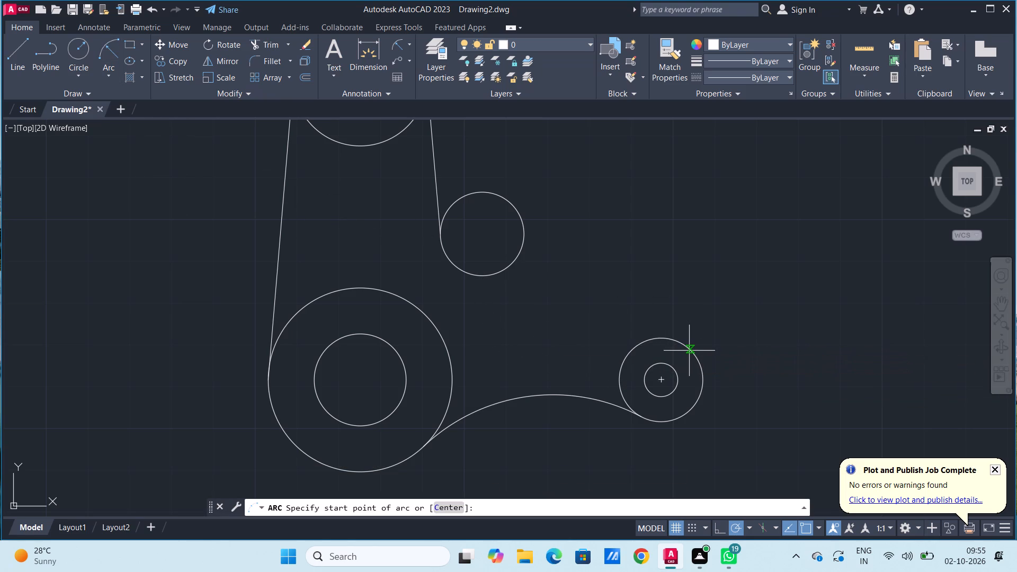
{"action": "left_click", "coordinate": [689, 351]}
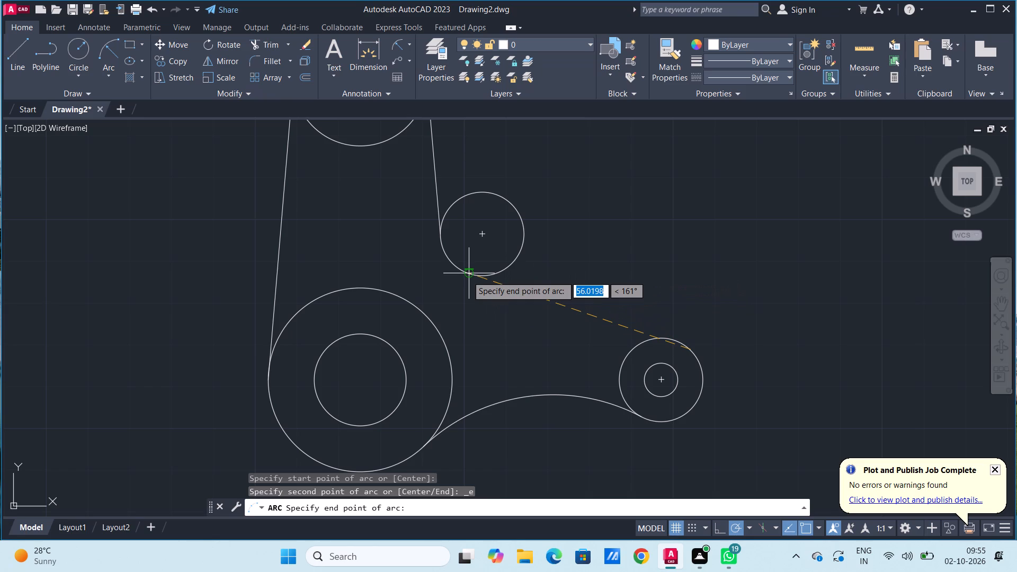
{"action": "left_click", "coordinate": [469, 276]}
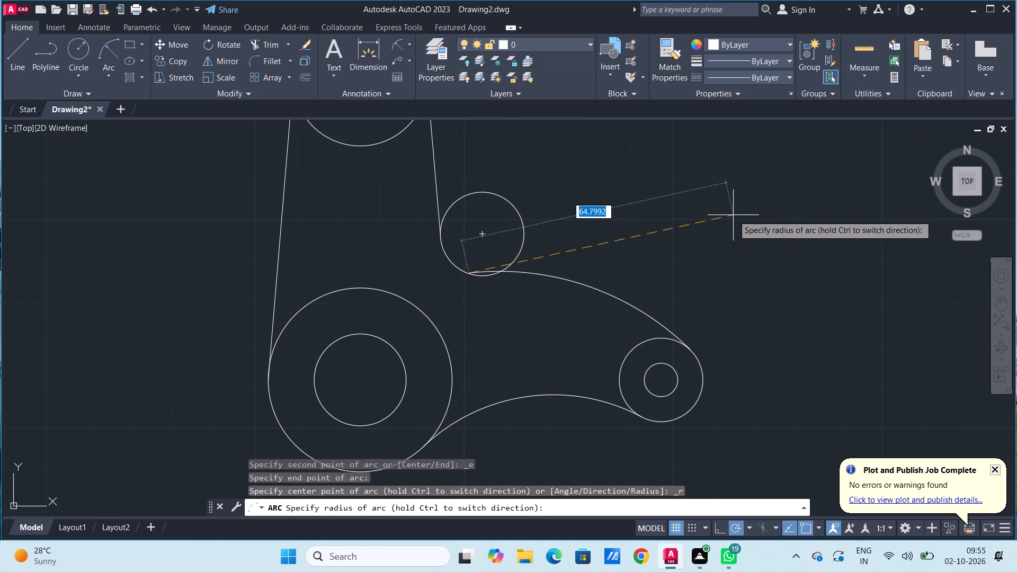
{"action": "type", "text": "100"}
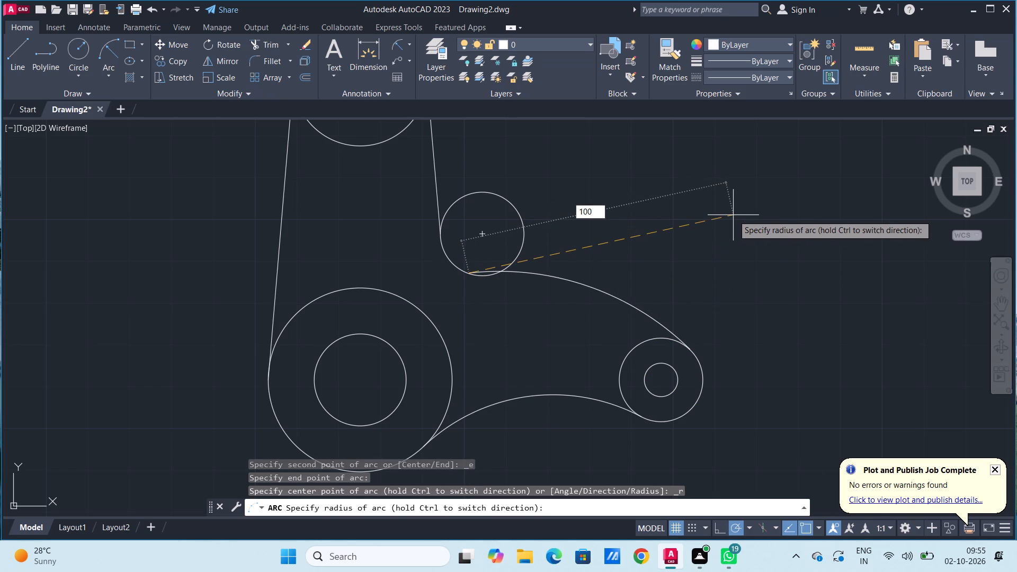
{"action": "key", "text": "Return"}
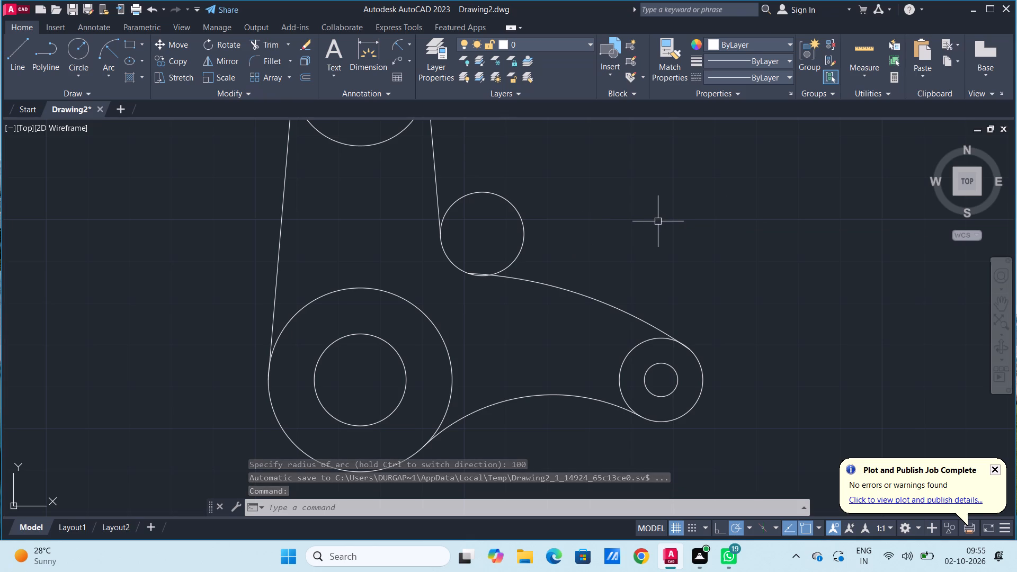
Trim both ends of the radius-100 arc where they run inside the far-right outer circle and the radius-10 circle.
{"action": "scroll", "coordinate": [618, 260], "scroll_direction": "down", "scroll_amount": 1}
{"action": "scroll", "coordinate": [640, 319], "scroll_direction": "up", "scroll_amount": 3}
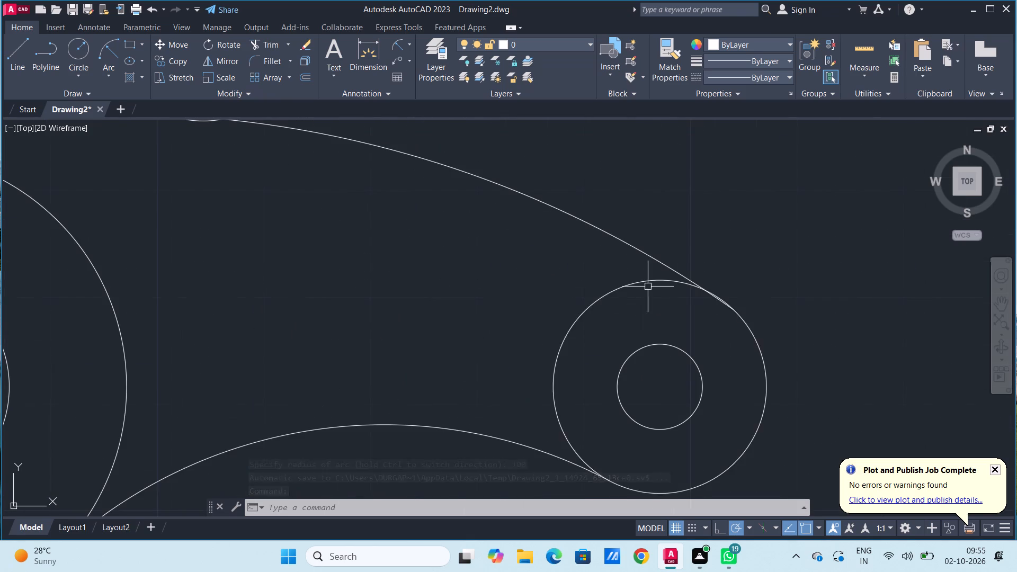
{"action": "scroll", "coordinate": [688, 233], "scroll_direction": "up", "scroll_amount": 2}
{"action": "scroll", "coordinate": [689, 234], "scroll_direction": "down", "scroll_amount": 1}
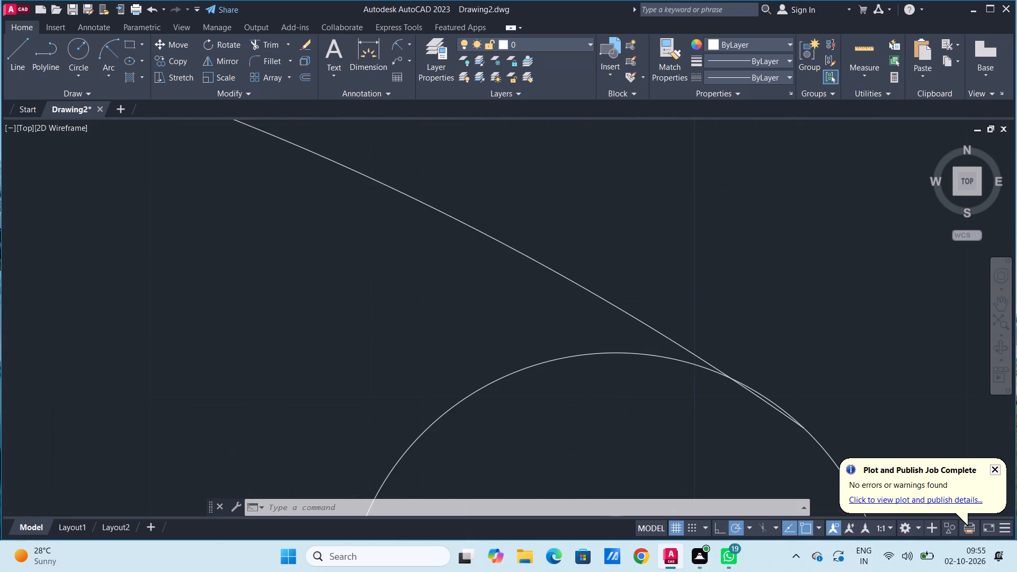
{"action": "scroll", "coordinate": [689, 234], "scroll_direction": "down", "scroll_amount": 1}
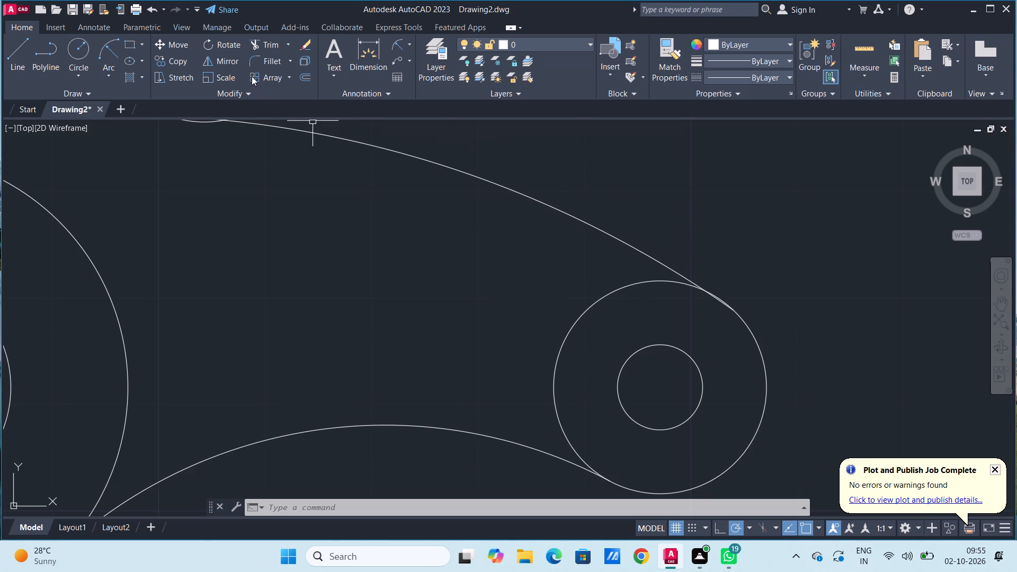
{"action": "left_click", "coordinate": [260, 47]}
{"action": "scroll", "coordinate": [694, 318], "scroll_direction": "up", "scroll_amount": 2}
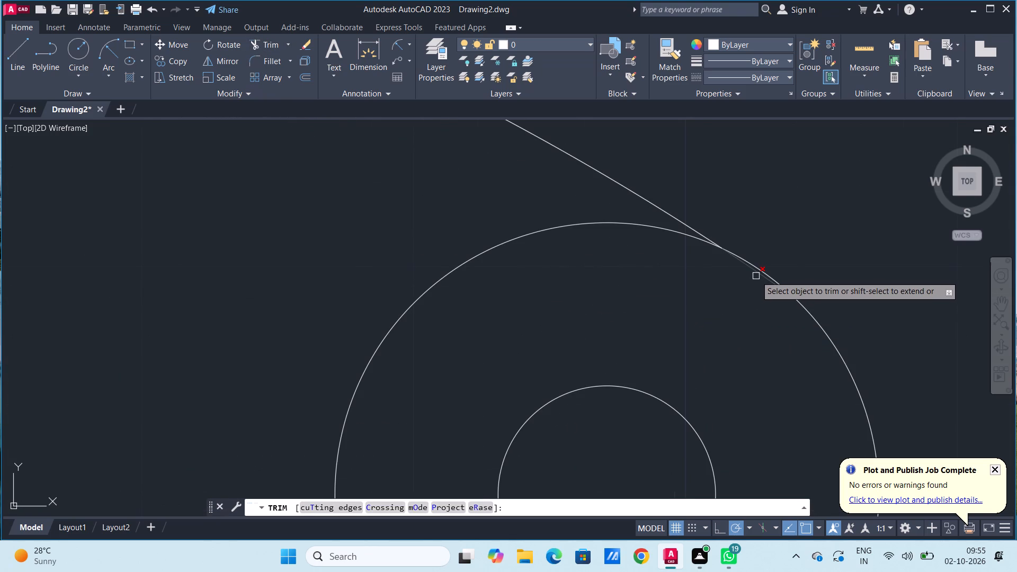
{"action": "left_click", "coordinate": [756, 276]}
{"action": "scroll", "coordinate": [707, 298], "scroll_direction": "down", "scroll_amount": 4}
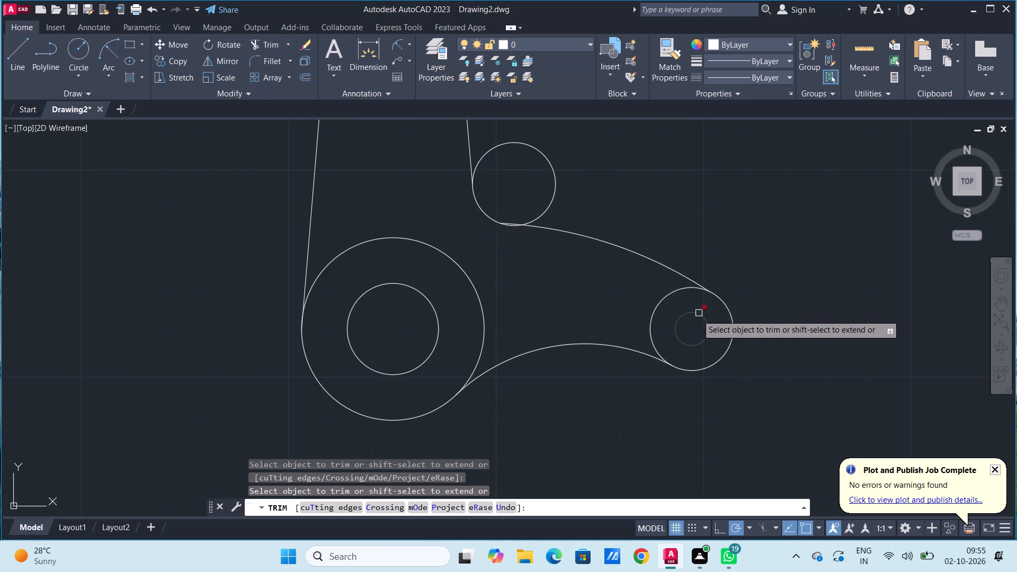
{"action": "scroll", "coordinate": [540, 234], "scroll_direction": "up", "scroll_amount": 3}
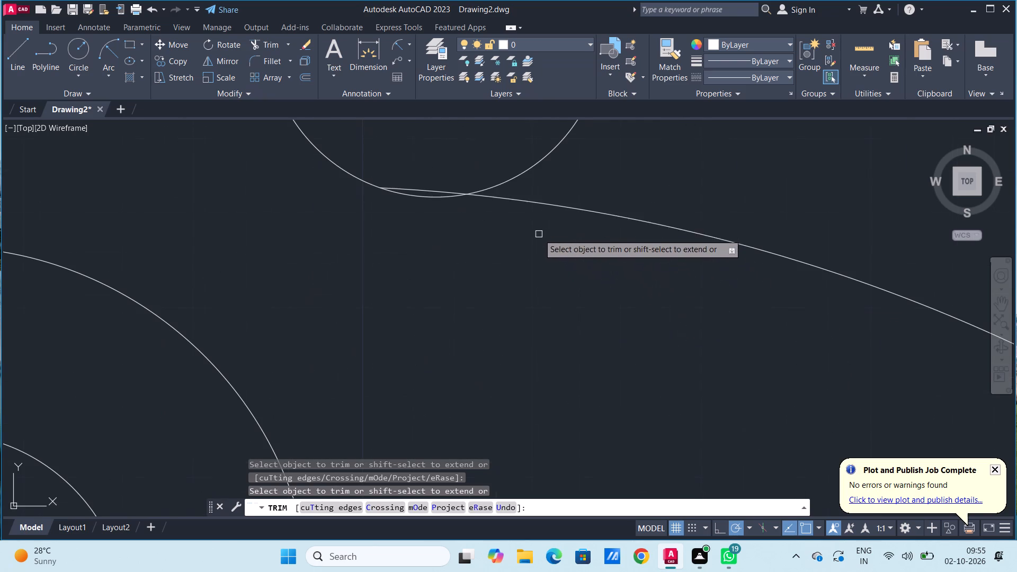
{"action": "left_click", "coordinate": [414, 189]}
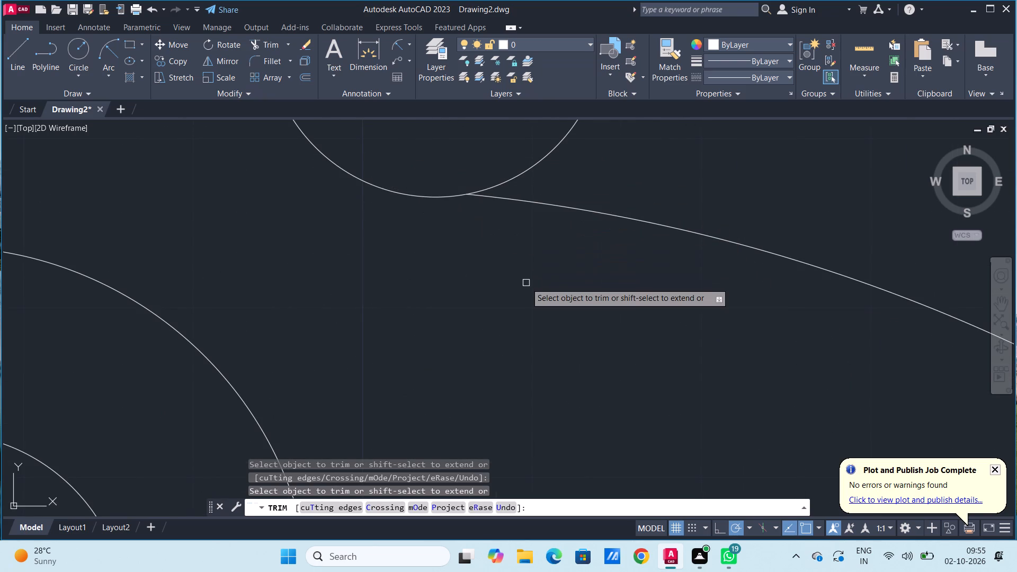
{"action": "scroll", "coordinate": [526, 283], "scroll_direction": "down", "scroll_amount": 4}
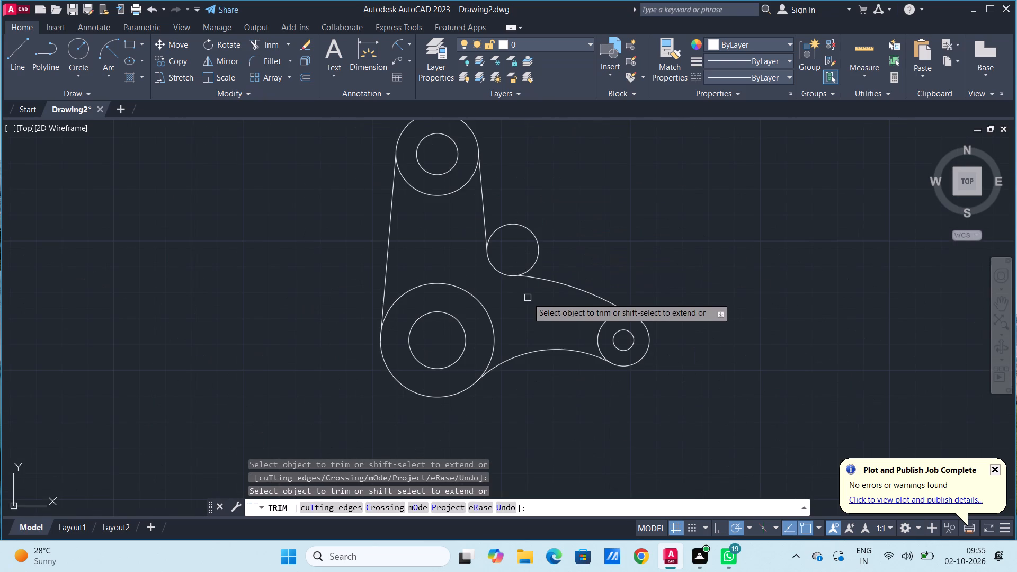
{"action": "scroll", "coordinate": [560, 250], "scroll_direction": "up", "scroll_amount": 2}
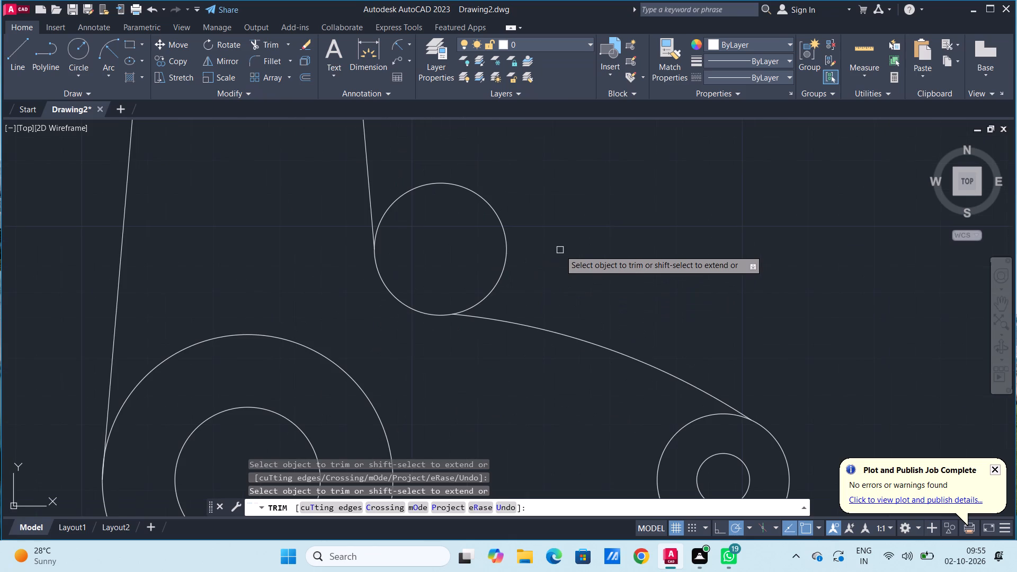
{"action": "scroll", "coordinate": [447, 325], "scroll_direction": "up", "scroll_amount": 4}
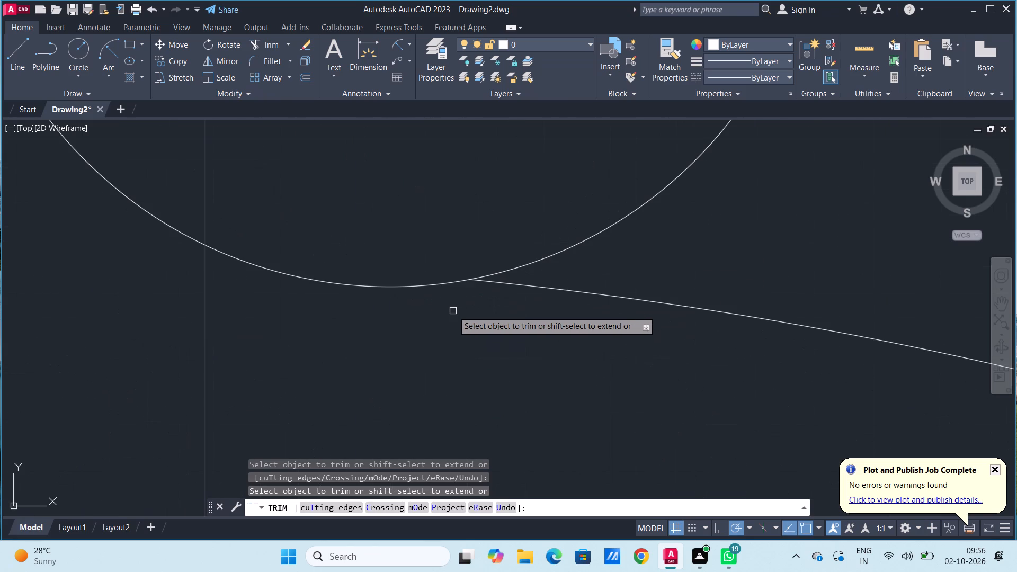
{"action": "scroll", "coordinate": [453, 311], "scroll_direction": "down", "scroll_amount": 4}
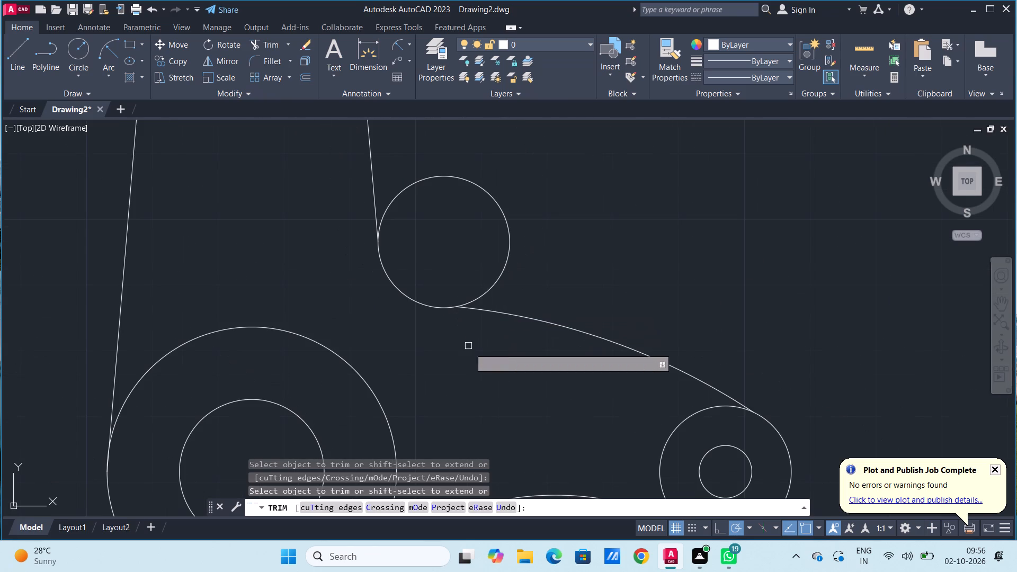
{"action": "scroll", "coordinate": [487, 368], "scroll_direction": "down", "scroll_amount": 2}
{"action": "scroll", "coordinate": [485, 363], "scroll_direction": "up", "scroll_amount": 3}
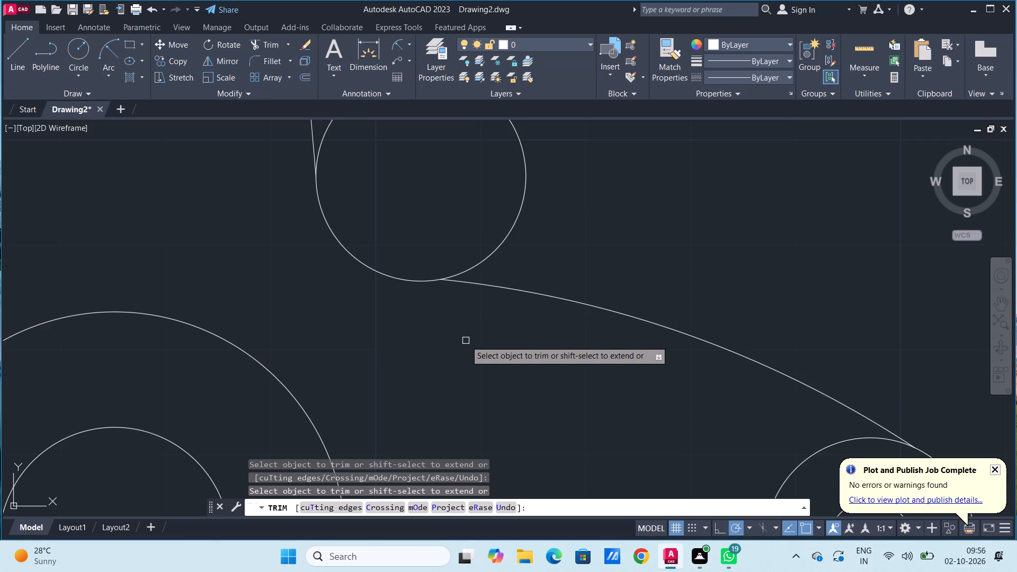
{"action": "key", "text": "Escape"}
Draw a start-end-radius arc of radius 100 from the trimmed arc's end on the far-right outer circle to the bottom of the radius-10 circle.
{"action": "left_click", "coordinate": [111, 47]}
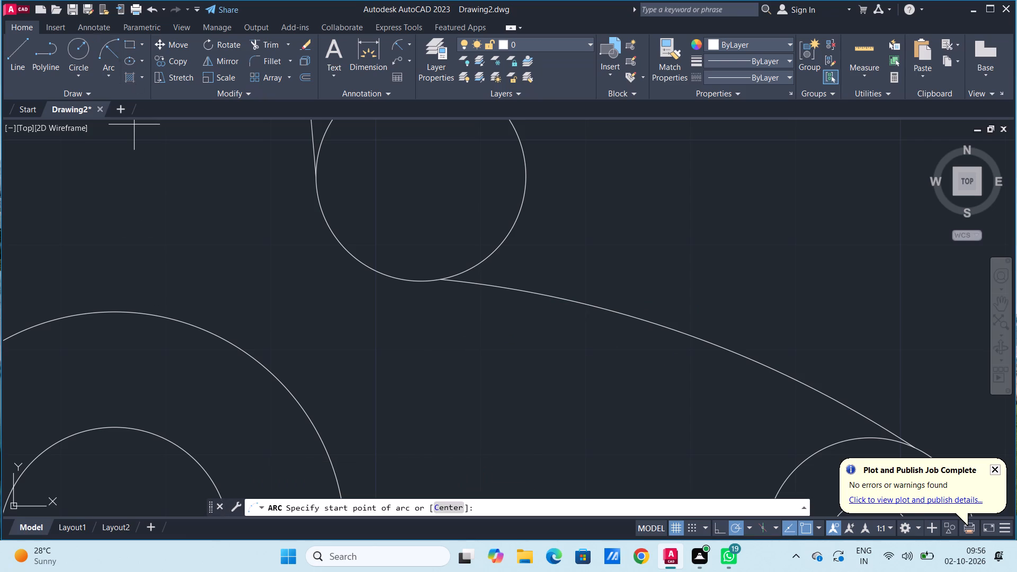
{"action": "scroll", "coordinate": [654, 473], "scroll_direction": "down", "scroll_amount": 3}
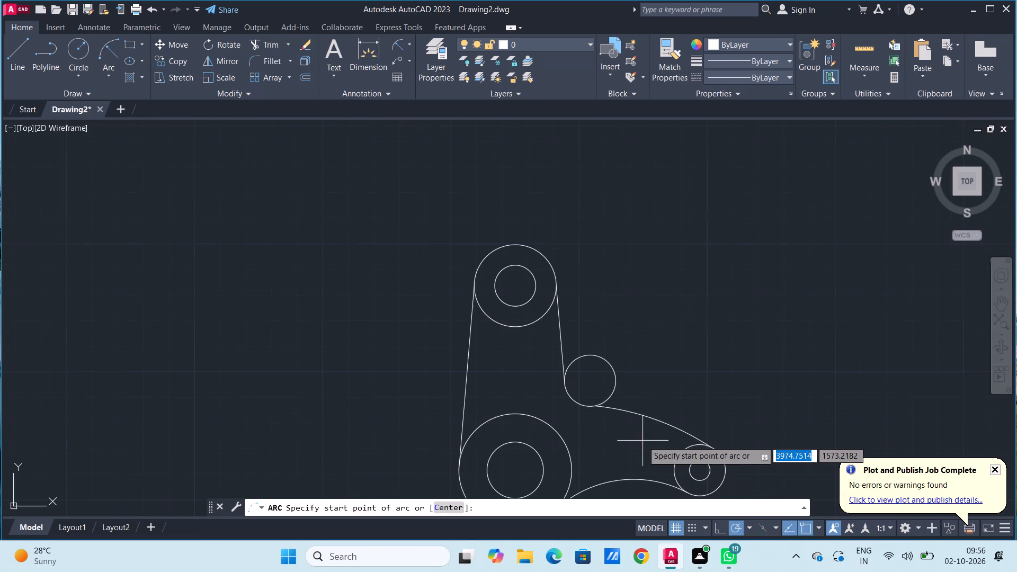
{"action": "middle_click_drag", "start_coordinate": [657, 450], "coordinate": [646, 371]}
{"action": "scroll", "coordinate": [686, 372], "scroll_direction": "up", "scroll_amount": 2}
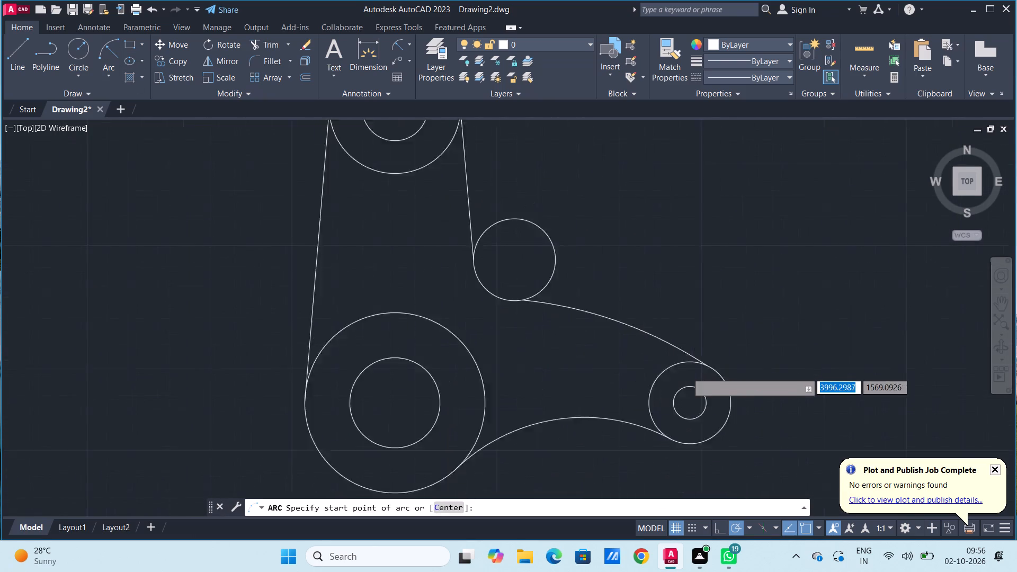
{"action": "scroll", "coordinate": [686, 372], "scroll_direction": "up", "scroll_amount": 2}
{"action": "scroll", "coordinate": [746, 351], "scroll_direction": "up", "scroll_amount": 2}
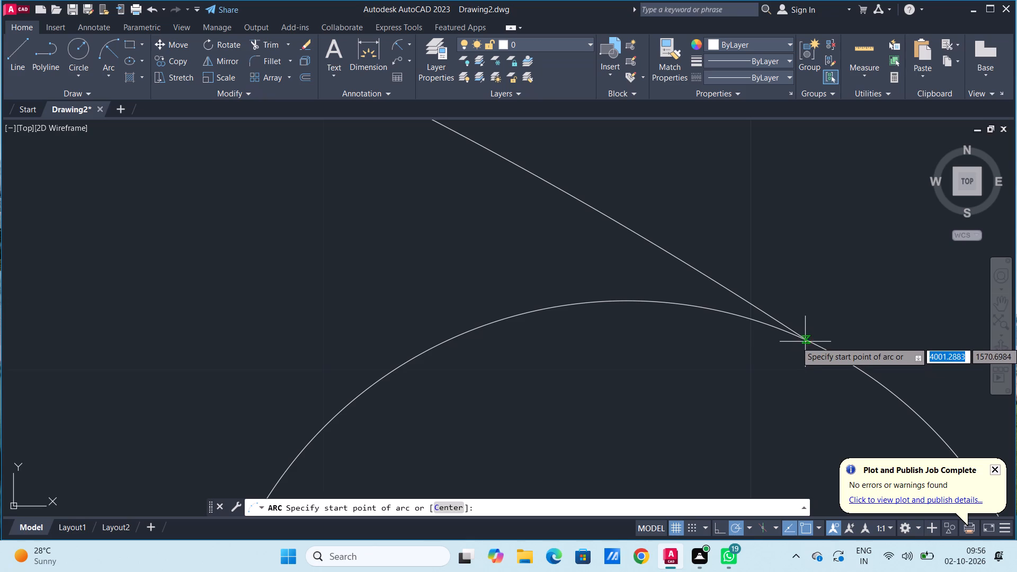
{"action": "left_click", "coordinate": [808, 341]}
{"action": "scroll", "coordinate": [596, 241], "scroll_direction": "up", "scroll_amount": 2}
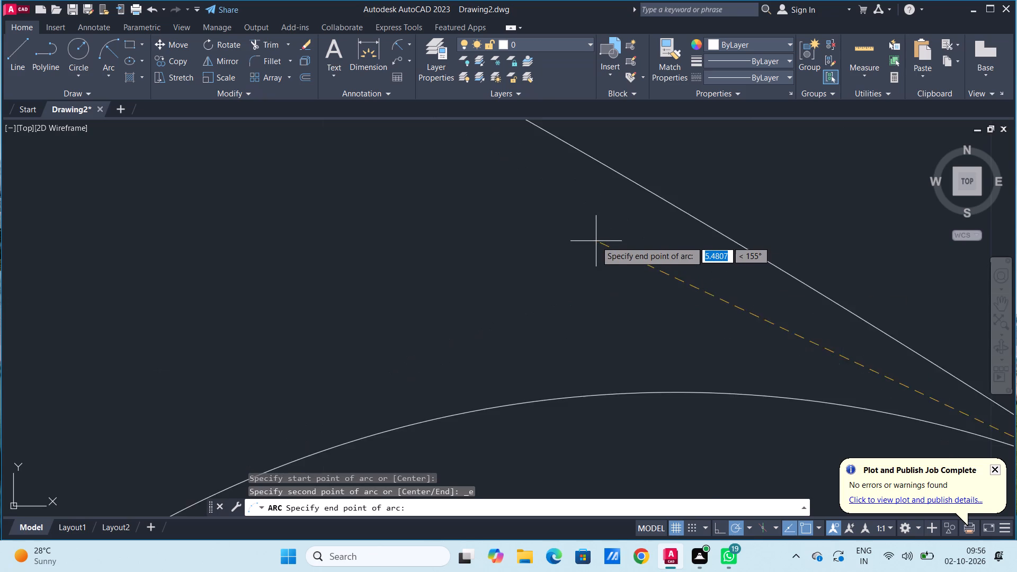
{"action": "scroll", "coordinate": [596, 241], "scroll_direction": "down", "scroll_amount": 7}
{"action": "middle_click_drag", "start_coordinate": [441, 208], "coordinate": [462, 268]}
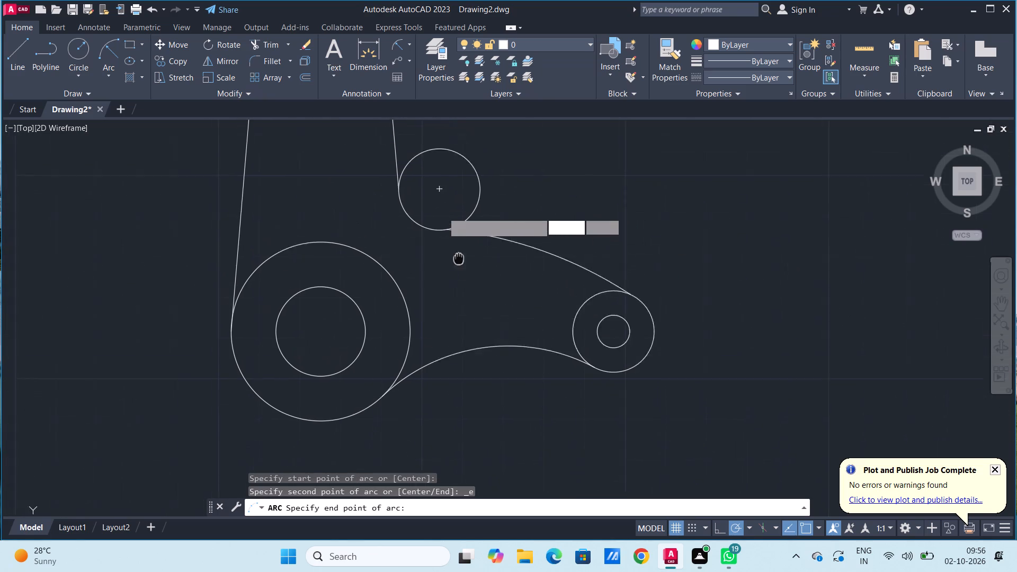
{"action": "middle_click_drag", "start_coordinate": [462, 268], "coordinate": [475, 301]}
{"action": "scroll", "coordinate": [472, 297], "scroll_direction": "down", "scroll_amount": 1}
{"action": "scroll", "coordinate": [472, 296], "scroll_direction": "up", "scroll_amount": 4}
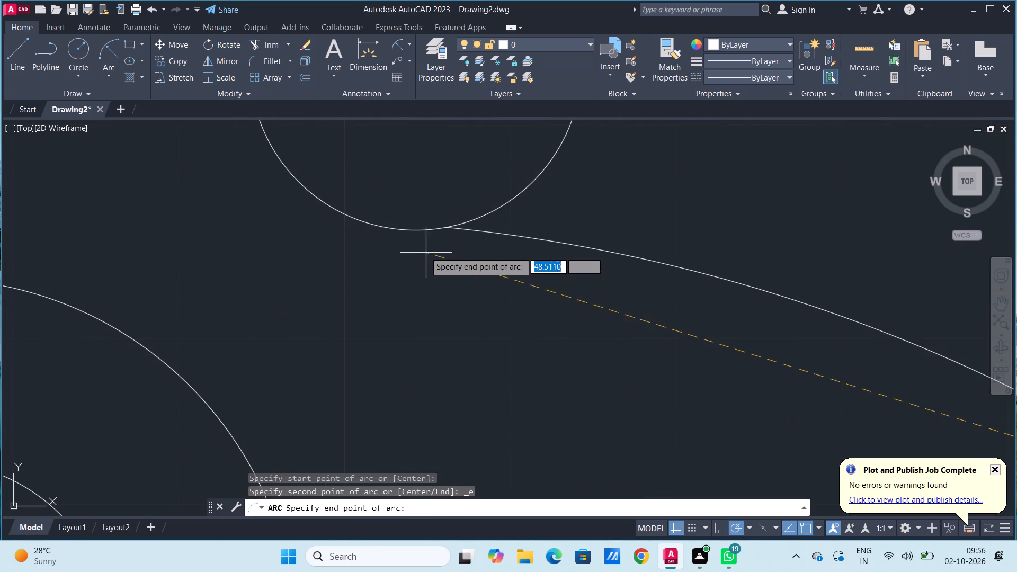
{"action": "left_click", "coordinate": [414, 231]}
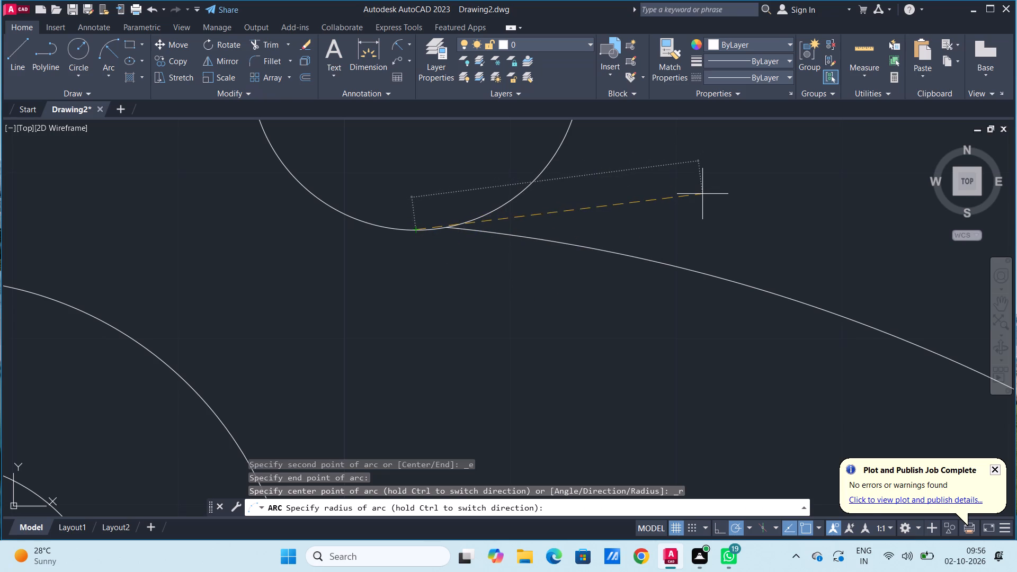
{"action": "scroll", "coordinate": [702, 194], "scroll_direction": "down", "scroll_amount": 4}
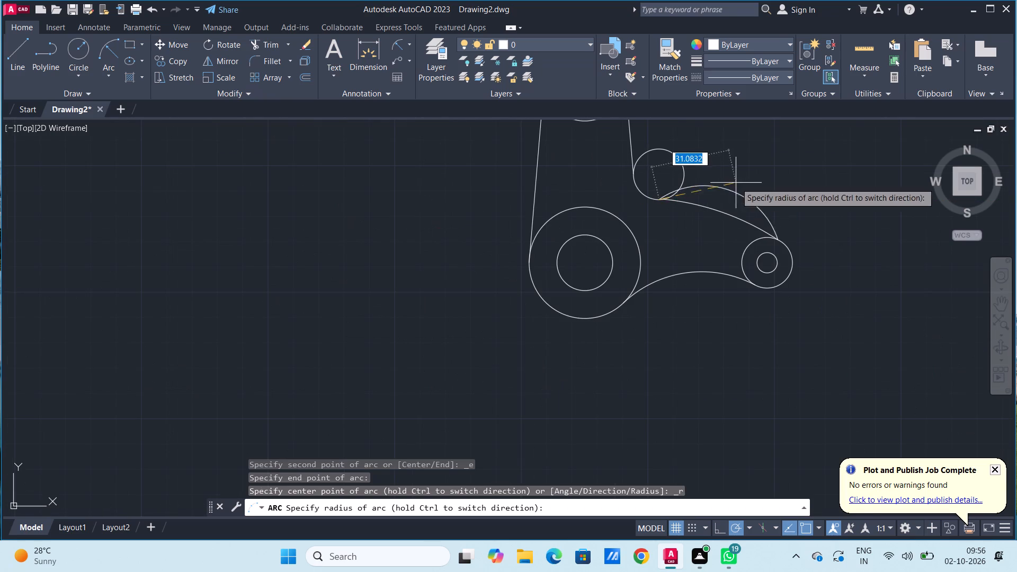
{"action": "type", "text": "100"}
{"action": "key", "text": "Return"}
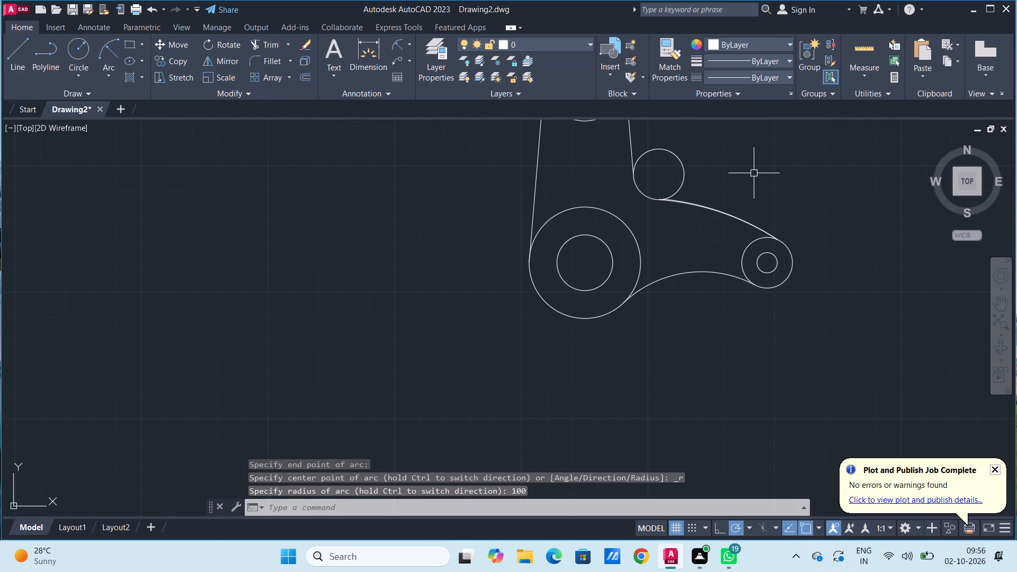
Delete the earlier trimmed radius-100 arc, the upper of the two nearly overlapping arcs between the radius-10 circle and far-right outer circle.
{"action": "scroll", "coordinate": [741, 188], "scroll_direction": "up", "scroll_amount": 4}
{"action": "scroll", "coordinate": [740, 189], "scroll_direction": "down", "scroll_amount": 1}
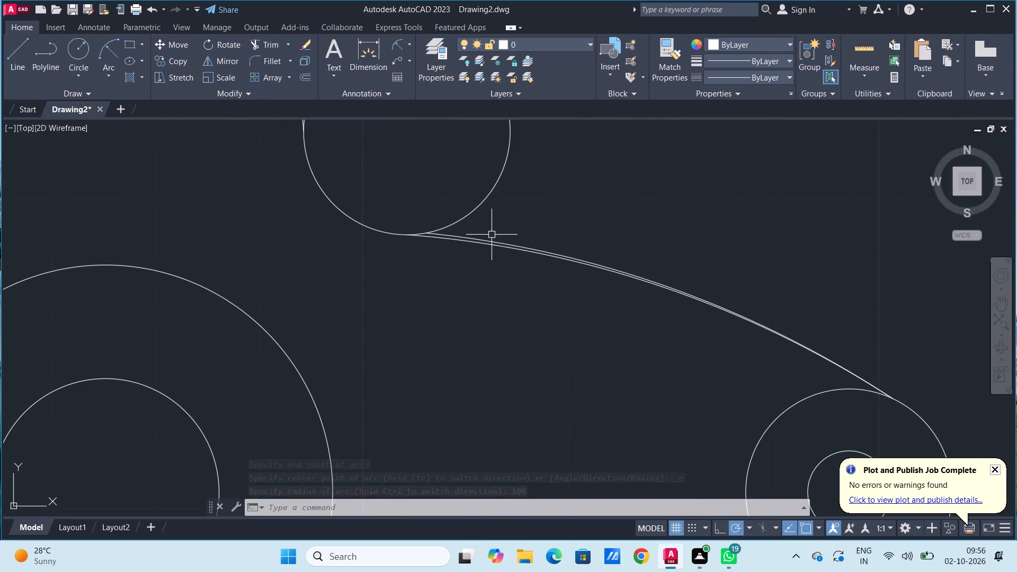
{"action": "left_click", "coordinate": [491, 240]}
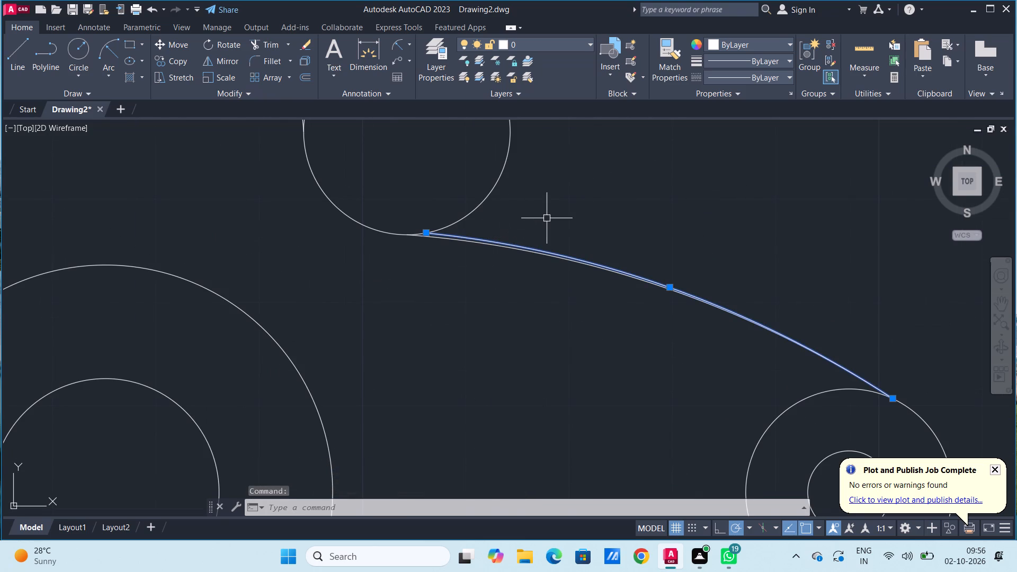
{"action": "key", "text": "Delete"}
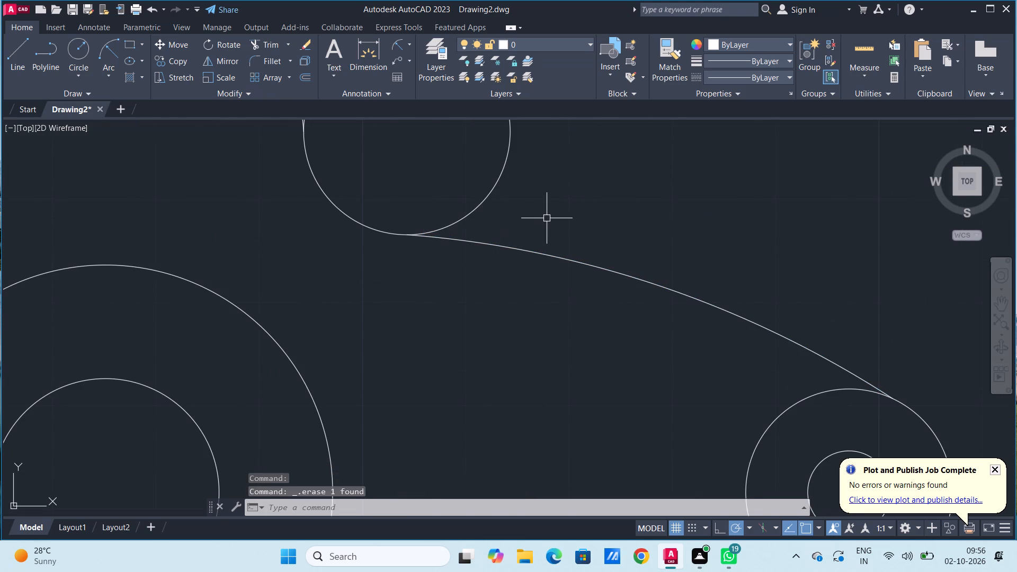
Trim the outer portion of the radius-10 circle, keeping only the rounded corner between the straight side line and the radius-100 arc.
{"action": "scroll", "coordinate": [547, 218], "scroll_direction": "down", "scroll_amount": 1}
{"action": "scroll", "coordinate": [497, 219], "scroll_direction": "up", "scroll_amount": 2}
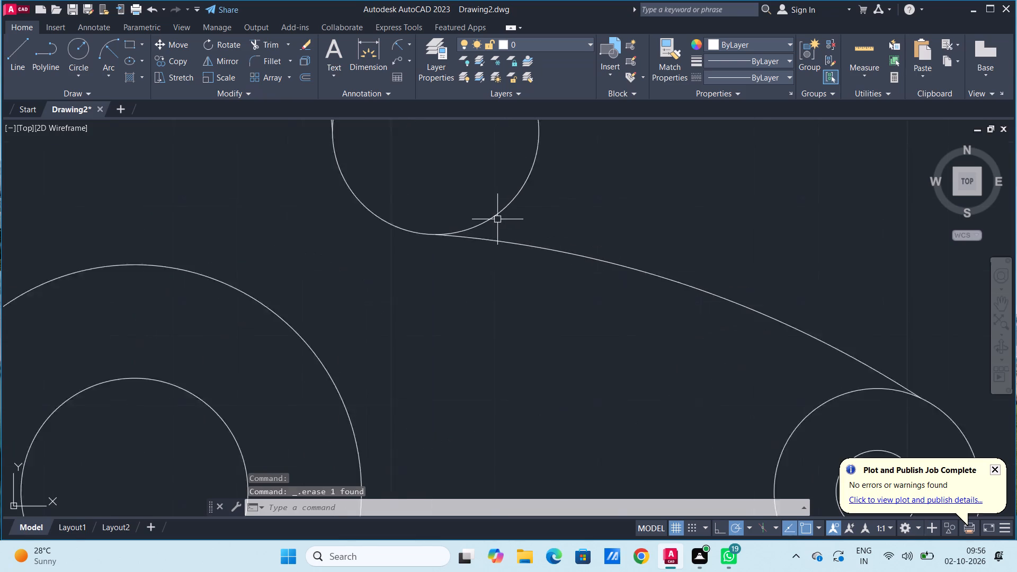
{"action": "scroll", "coordinate": [371, 223], "scroll_direction": "up", "scroll_amount": 4}
{"action": "scroll", "coordinate": [593, 392], "scroll_direction": "up", "scroll_amount": 2}
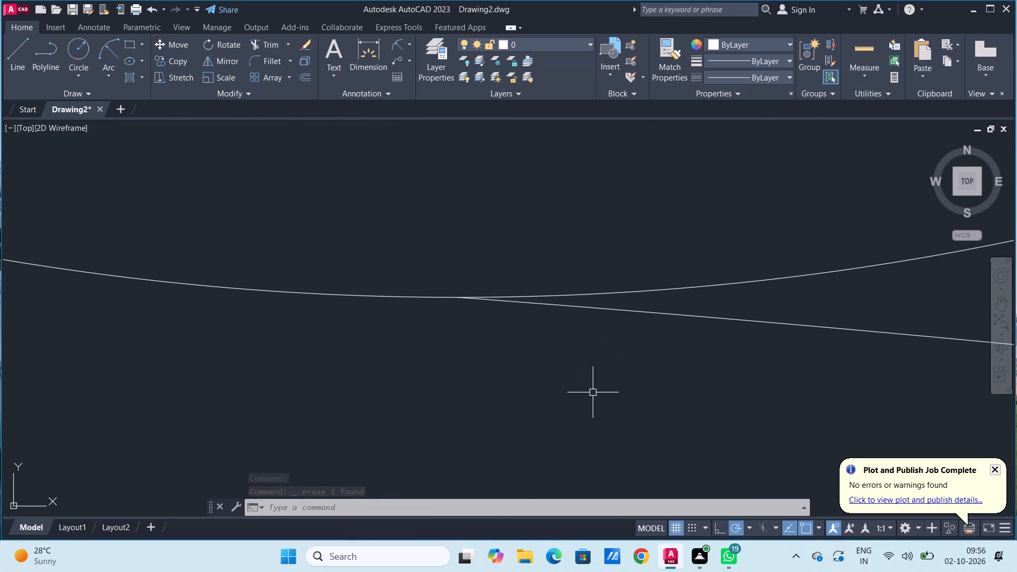
{"action": "scroll", "coordinate": [582, 367], "scroll_direction": "down", "scroll_amount": 9}
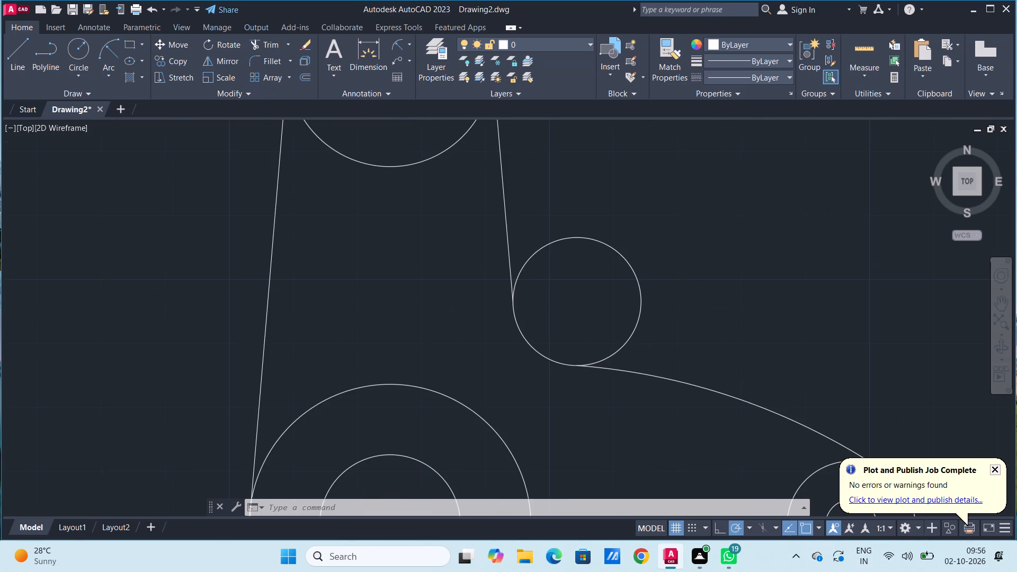
{"action": "left_click", "coordinate": [271, 41]}
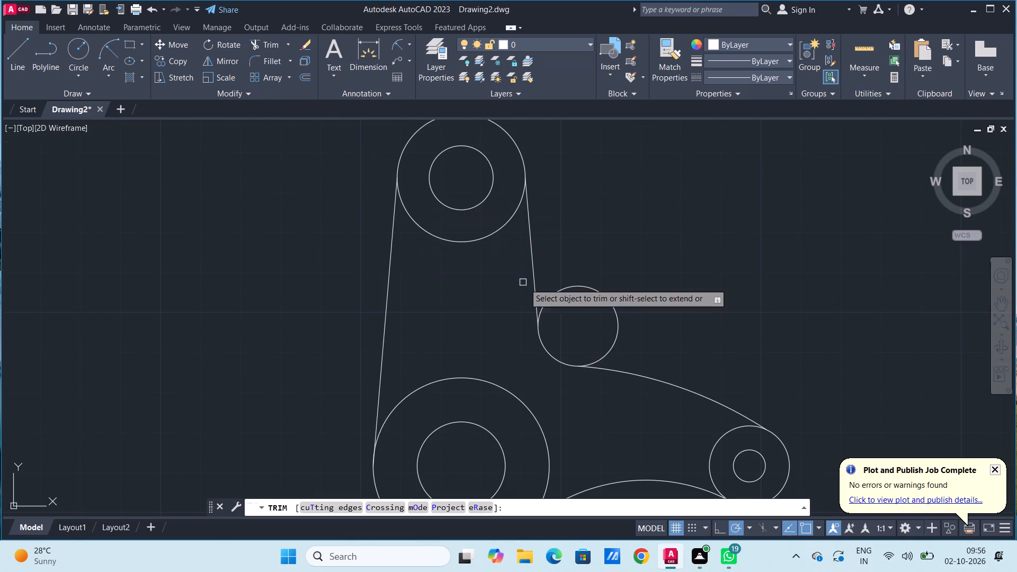
{"action": "left_click", "coordinate": [552, 294]}
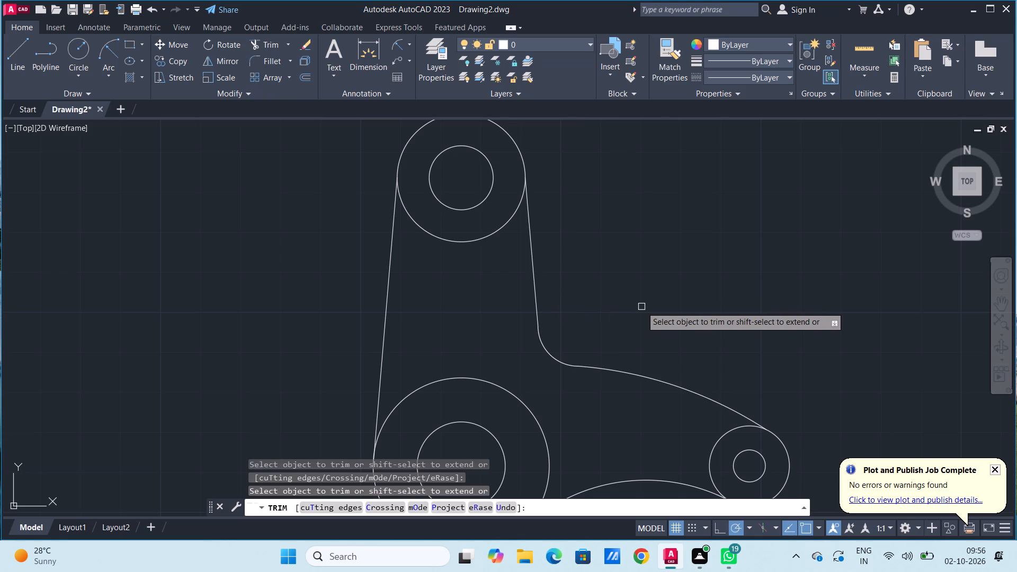
{"action": "scroll", "coordinate": [641, 307], "scroll_direction": "down", "scroll_amount": 2}
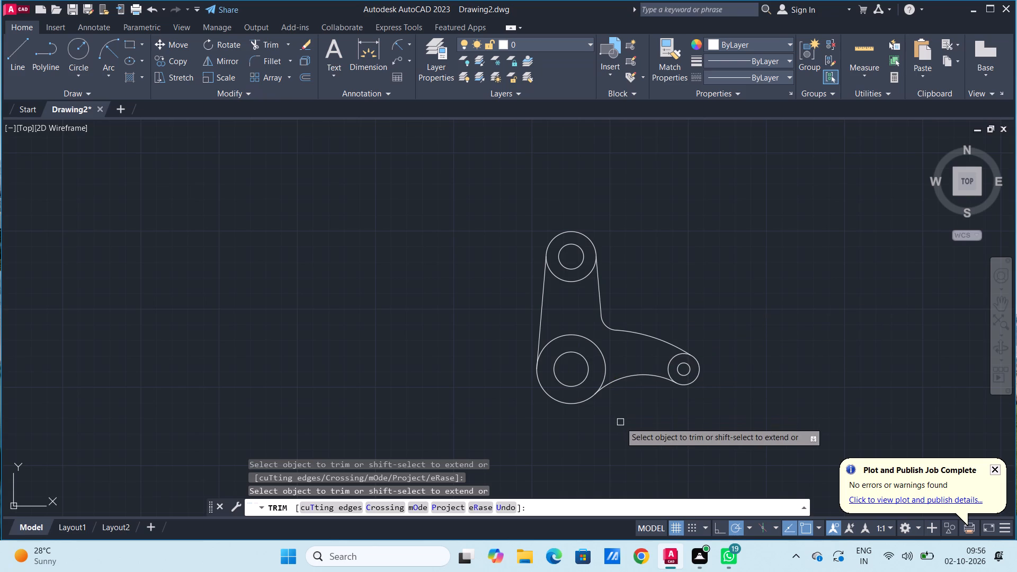
{"action": "key", "text": "Escape"}
{"action": "key", "text": "Escape"}
{"action": "key", "text": "Escape"}
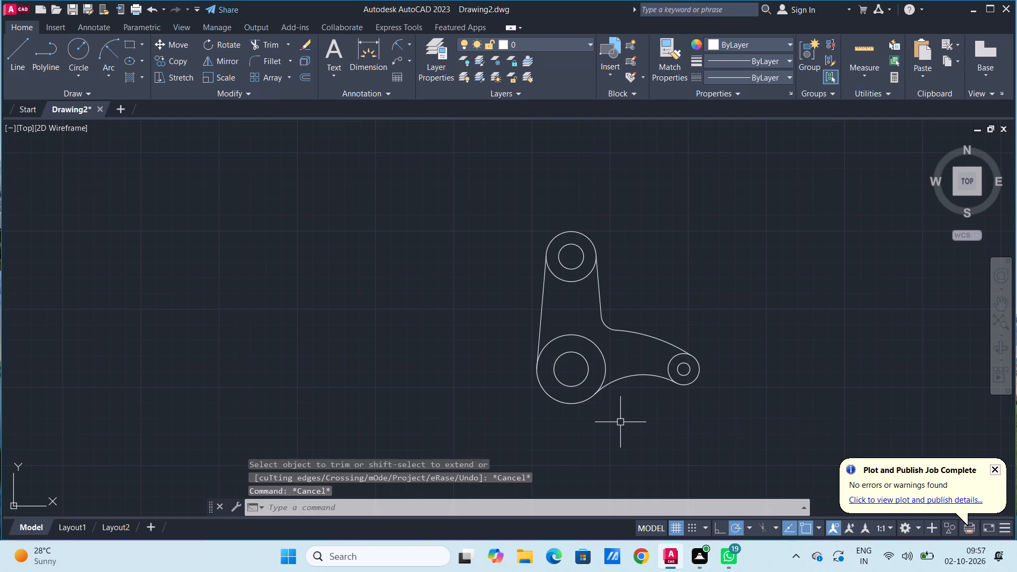
{"action": "key", "text": "Escape"}
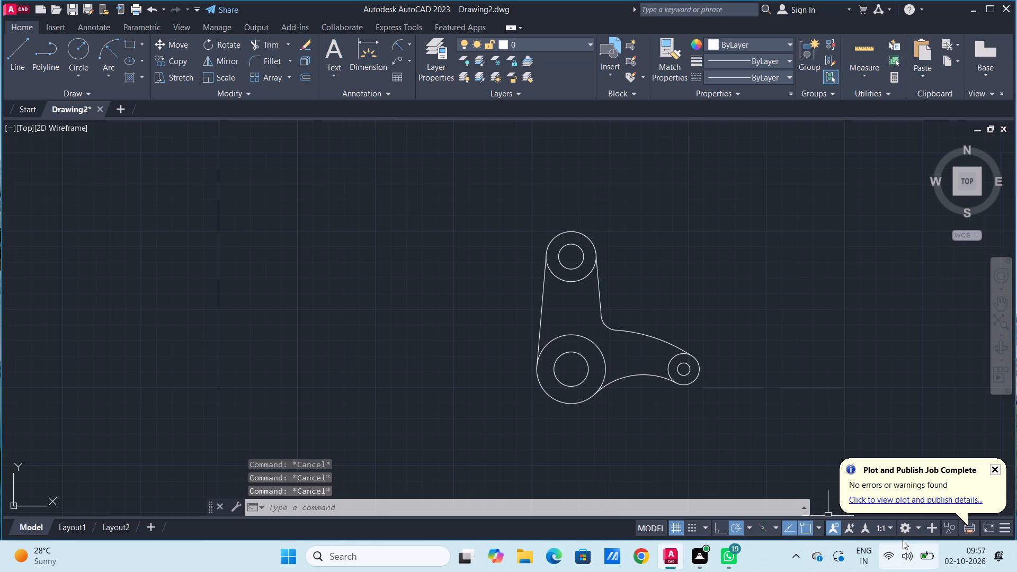
Switch the workspace to 3D Modeling.
{"action": "left_click", "coordinate": [914, 525]}
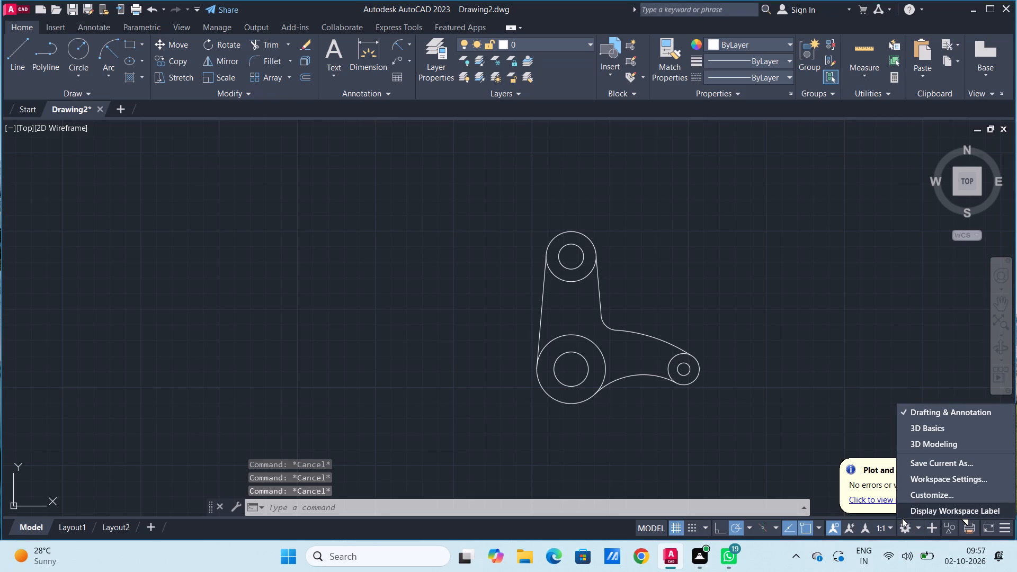
{"action": "left_click", "coordinate": [924, 442]}
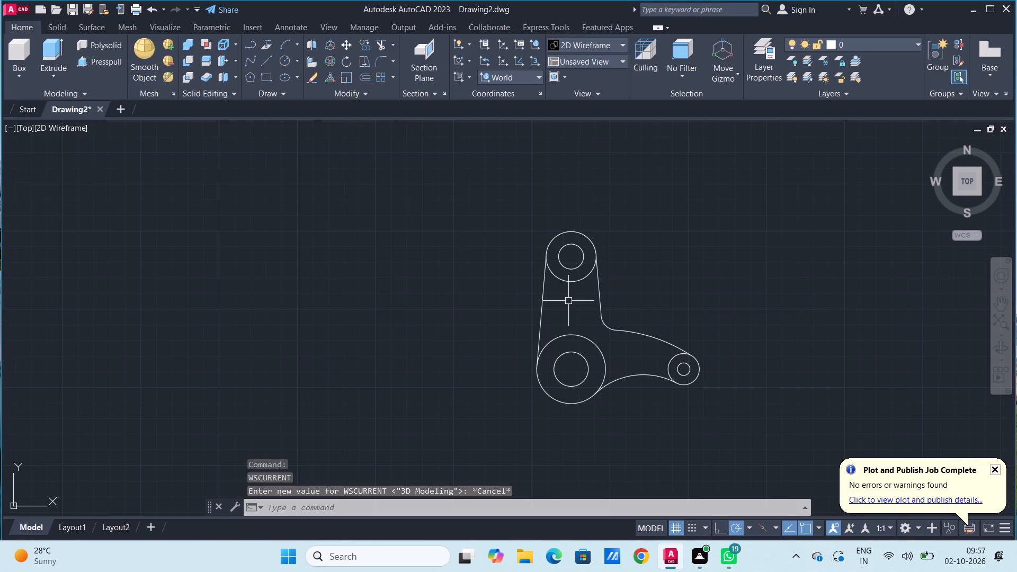
Set the viewport to the SW Isometric view.
{"action": "left_click", "coordinate": [22, 127]}
{"action": "left_click", "coordinate": [23, 126]}
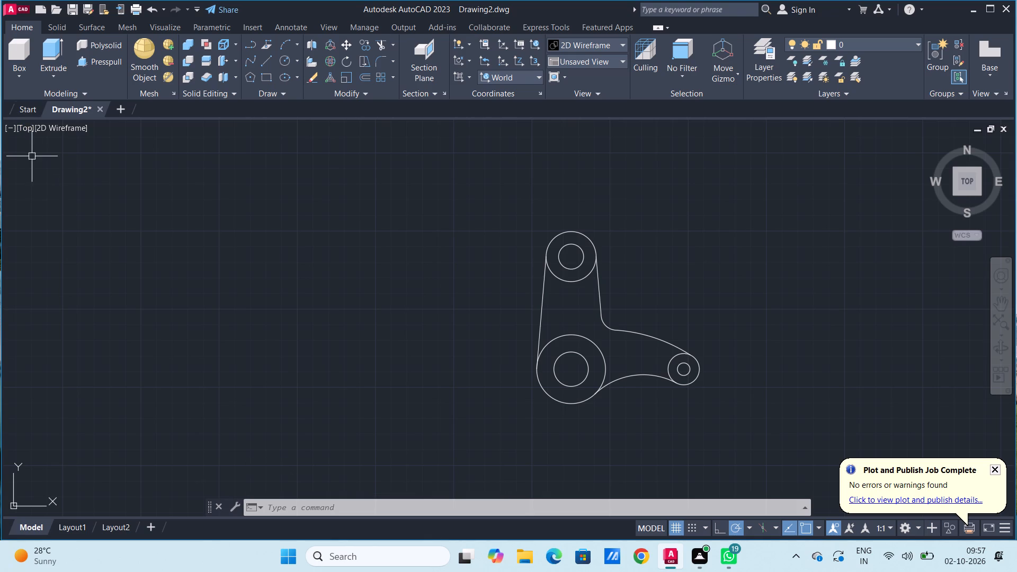
{"action": "left_click", "coordinate": [10, 127]}
{"action": "left_click", "coordinate": [58, 247]}
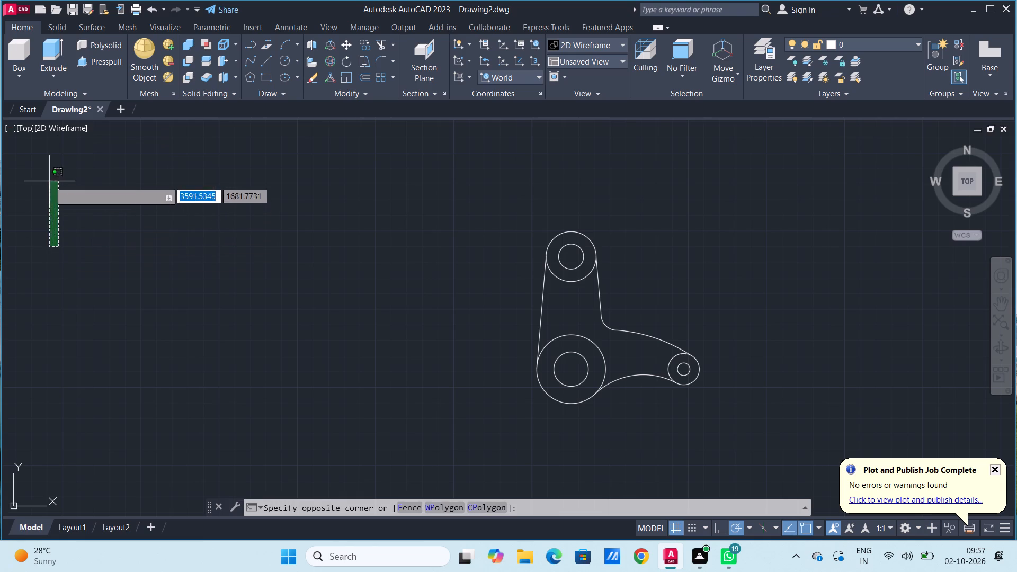
{"action": "left_click", "coordinate": [49, 181]}
{"action": "left_click", "coordinate": [28, 129]}
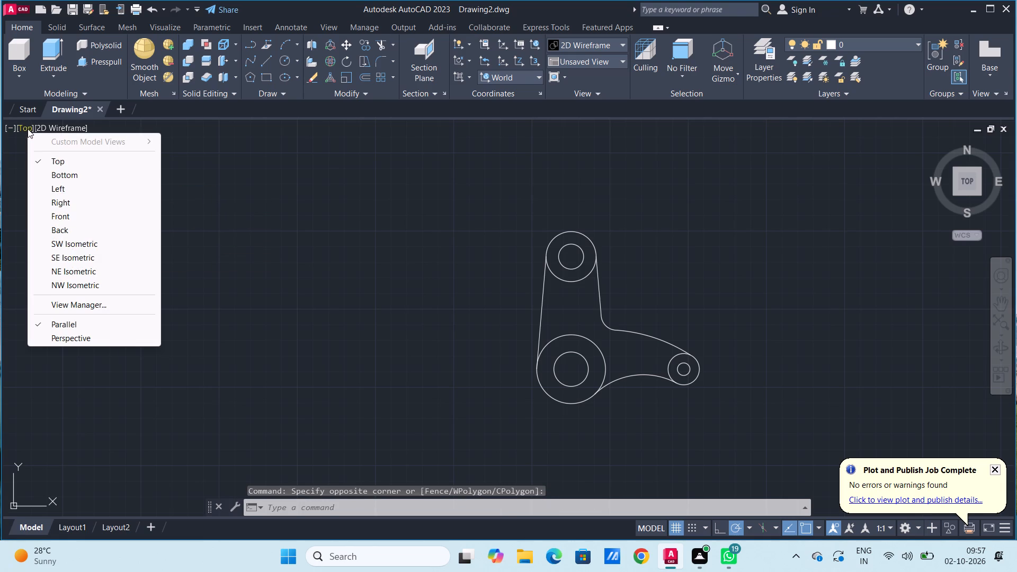
{"action": "left_click", "coordinate": [77, 240]}
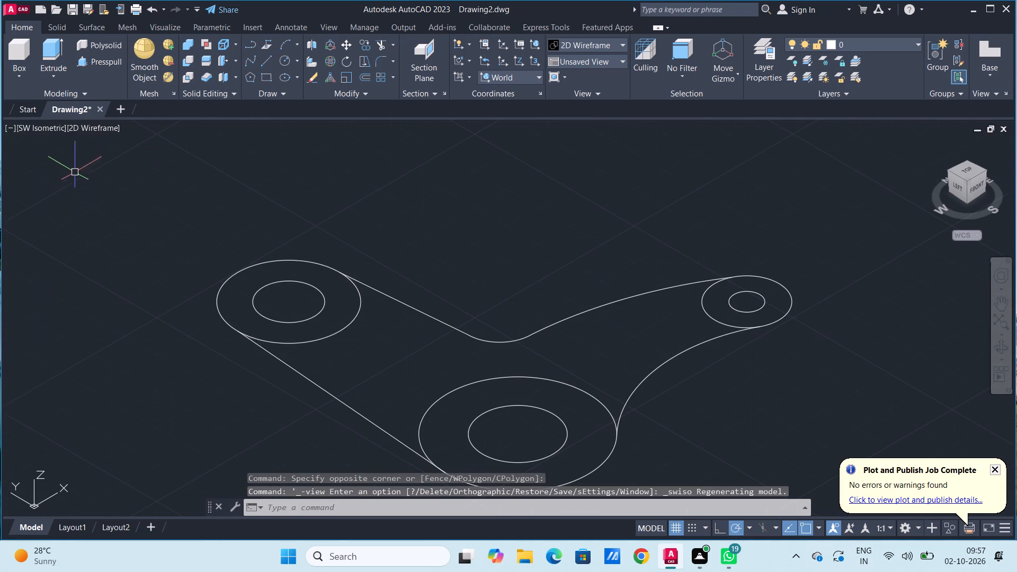
Set the viewport's visual style to Shades of Gray.
{"action": "left_click", "coordinate": [82, 132]}
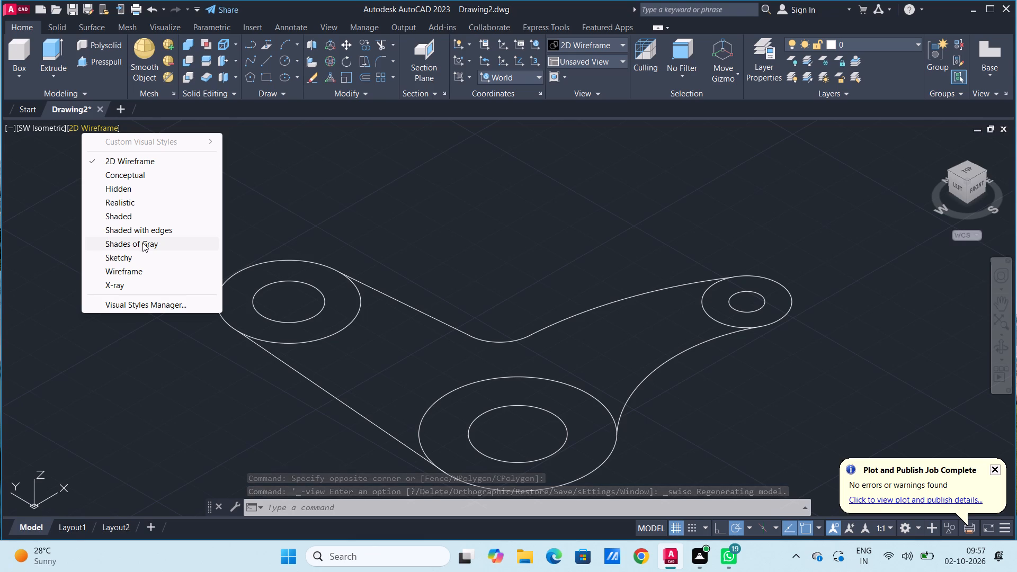
{"action": "left_click", "coordinate": [142, 243]}
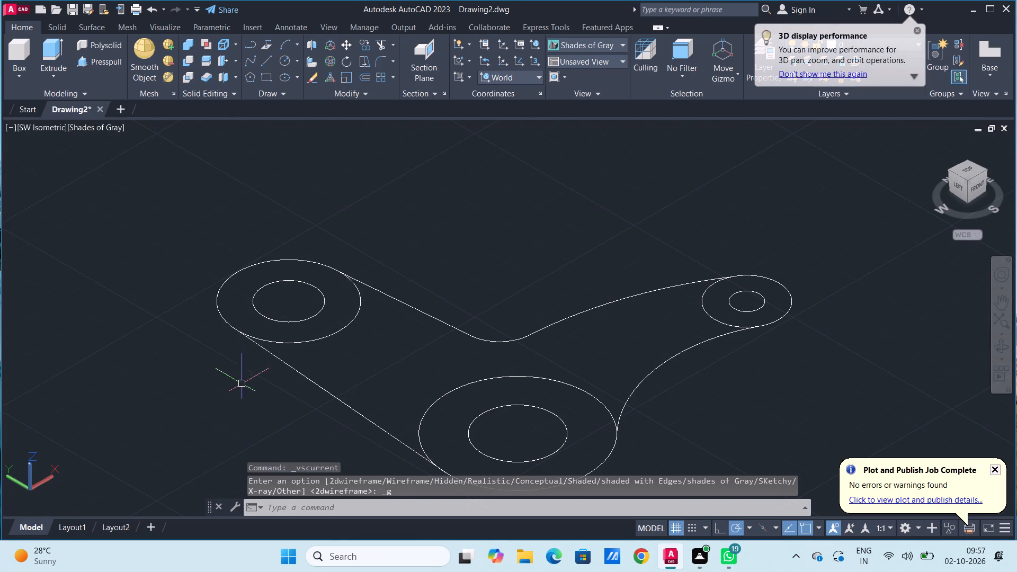
Presspull the ring between the two circles of the smallest end to a height of 10.5.
{"action": "scroll", "coordinate": [249, 391], "scroll_direction": "down", "scroll_amount": 1}
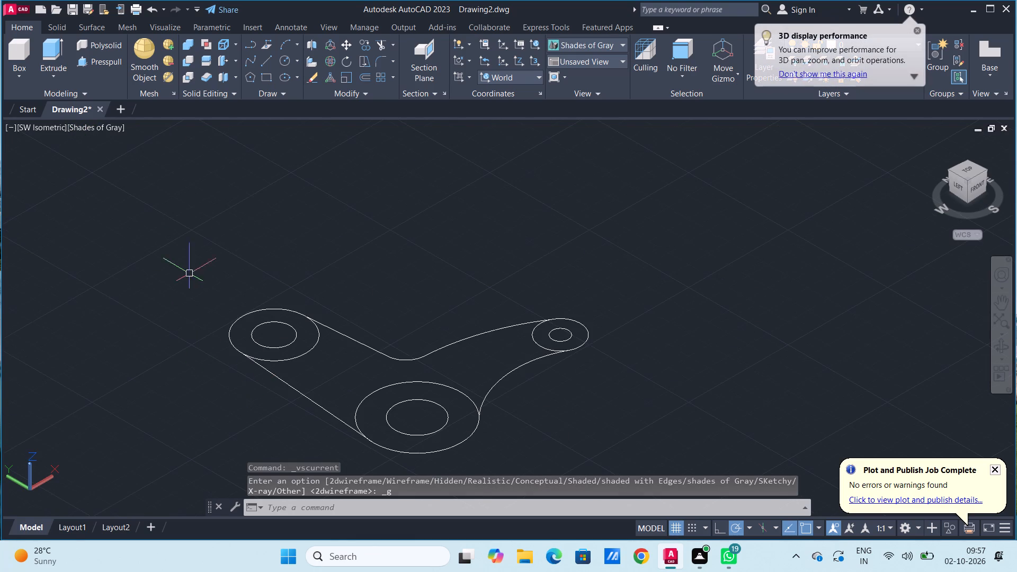
{"action": "left_click", "coordinate": [91, 59]}
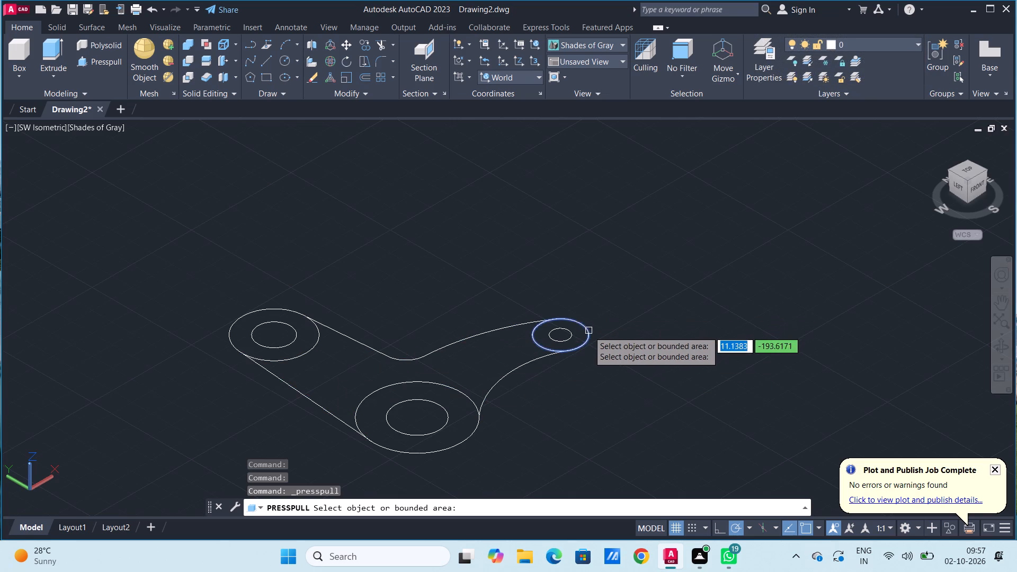
{"action": "left_click", "coordinate": [578, 340]}
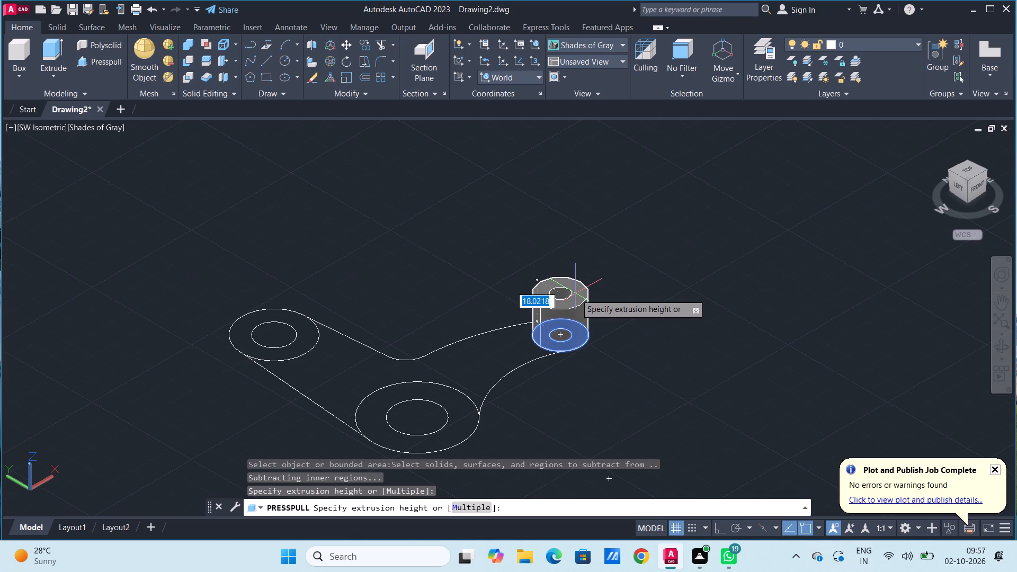
{"action": "type", "text": "10.5"}
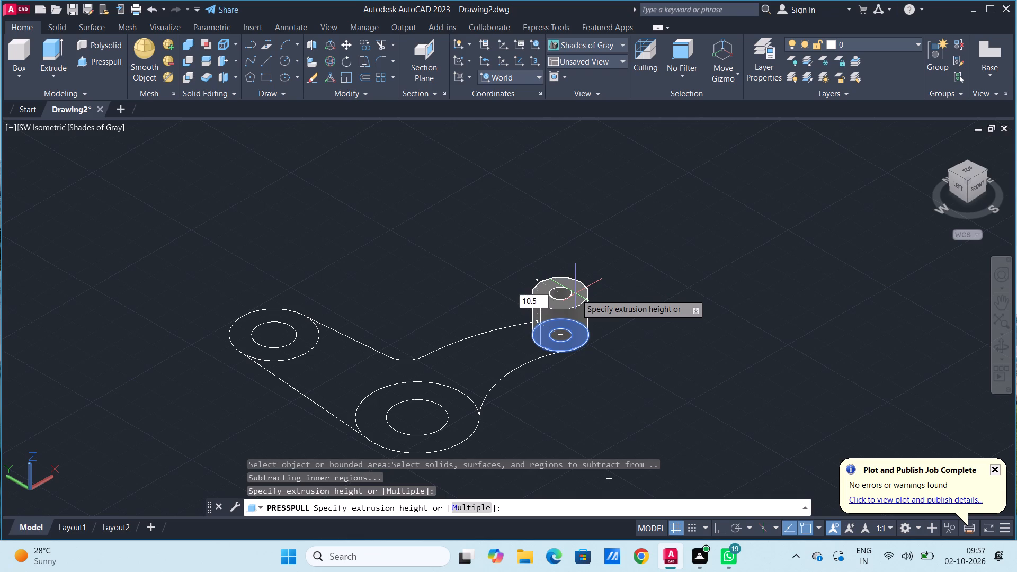
{"action": "key", "text": "Return"}
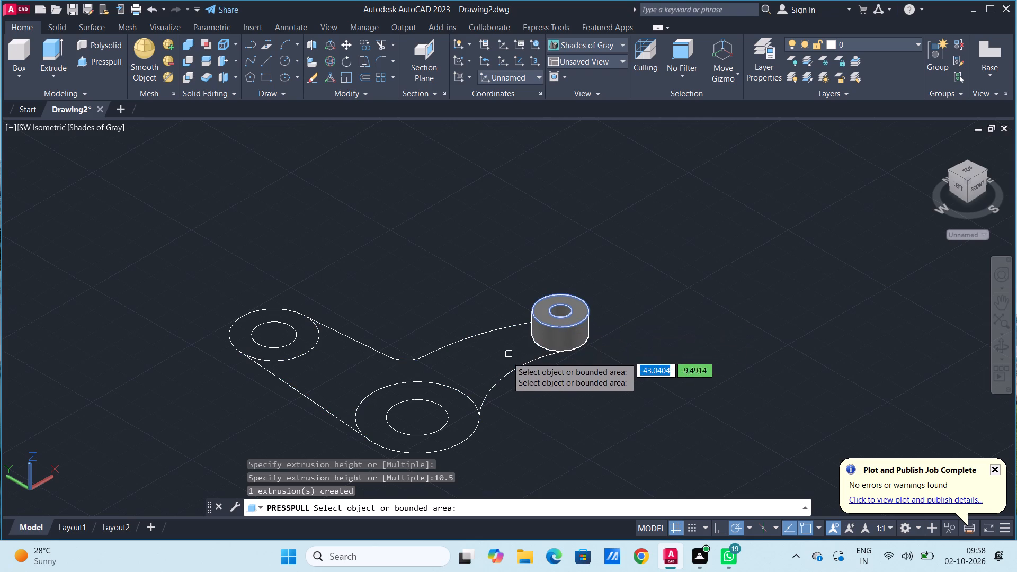
Presspull the web area connecting the three circular ends to a height of 10.5.
{"action": "left_click", "coordinate": [498, 370]}
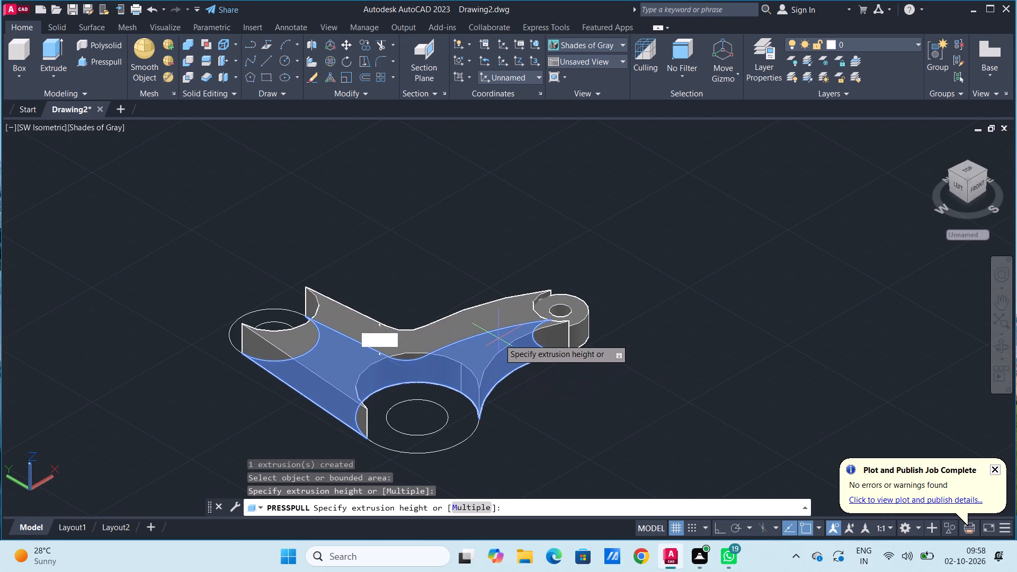
{"action": "type", "text": "10.5"}
{"action": "key", "text": "Return"}
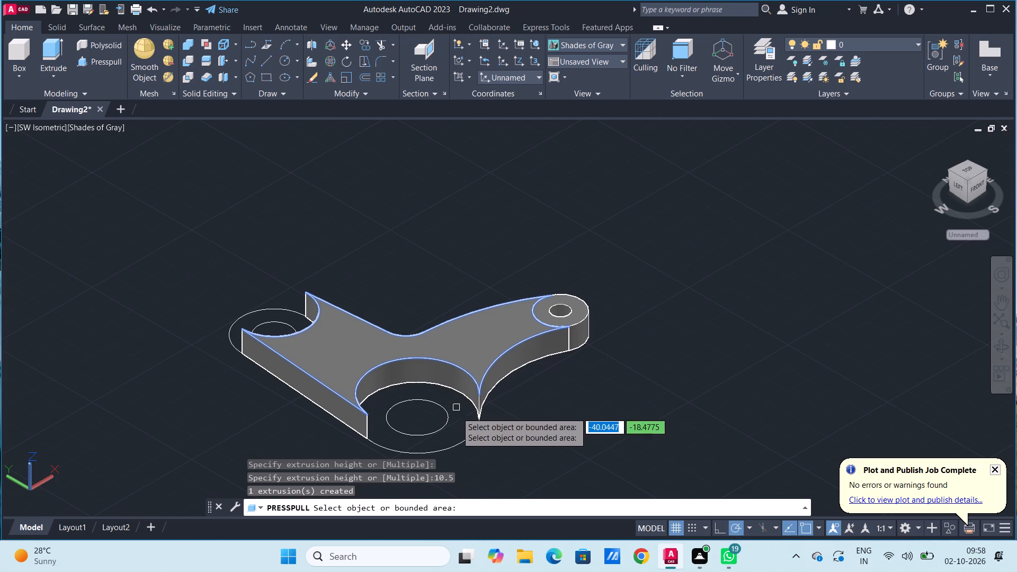
Presspull the ring between the two circles of the largest, central hub to a height of 38.
{"action": "left_click", "coordinate": [443, 439]}
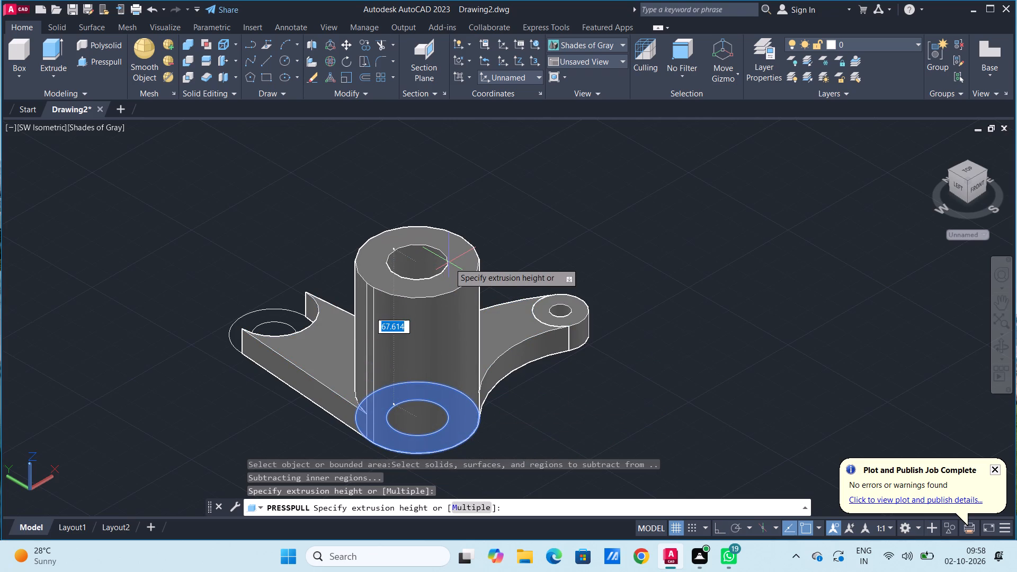
{"action": "type", "text": "38"}
{"action": "key", "text": "Return"}
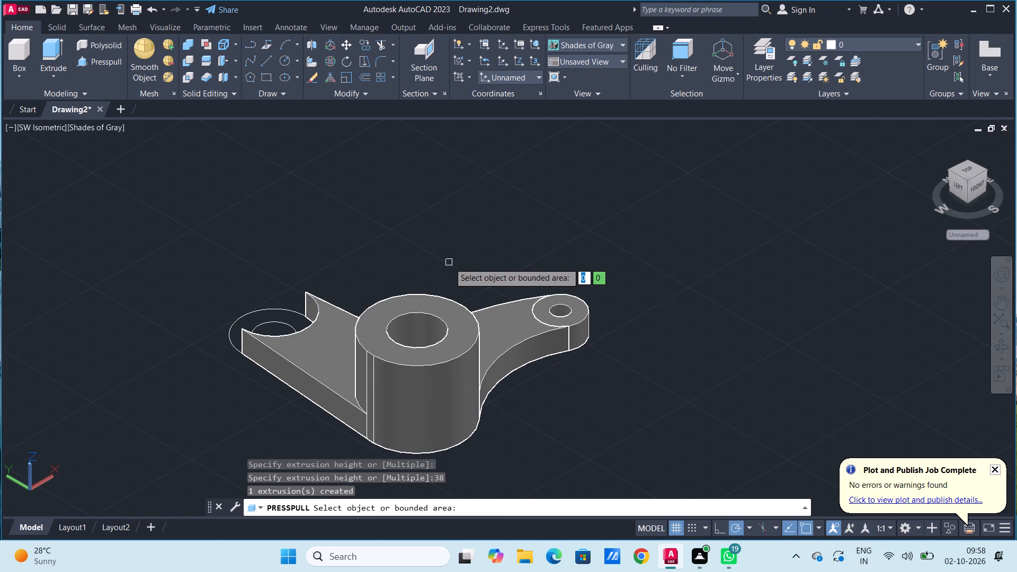
Presspull the ring between the two circles of the remaining medium-sized end to a height of 10.5.
{"action": "left_click", "coordinate": [277, 316]}
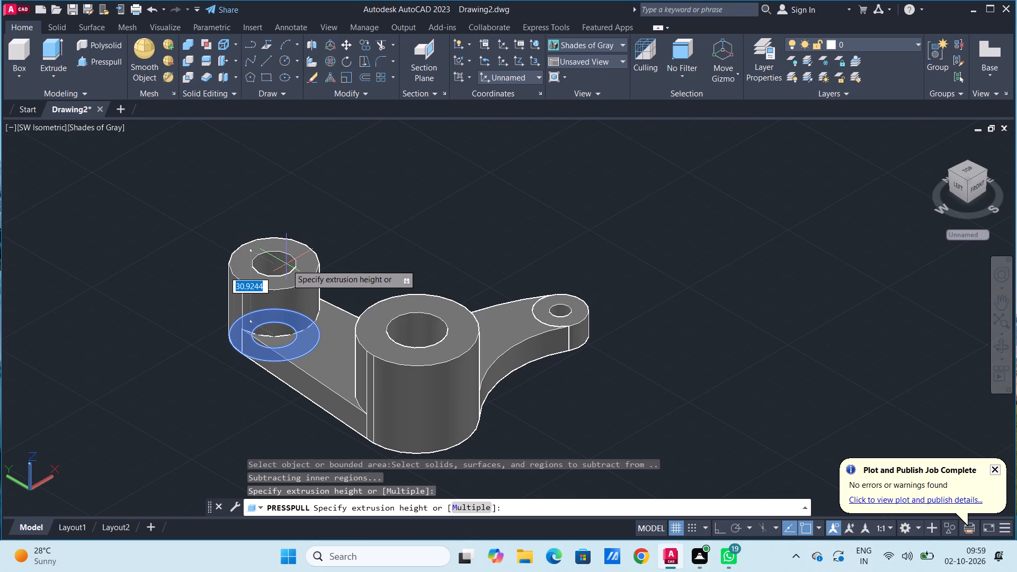
{"action": "type", "text": "10.5"}
{"action": "key", "text": "Return"}
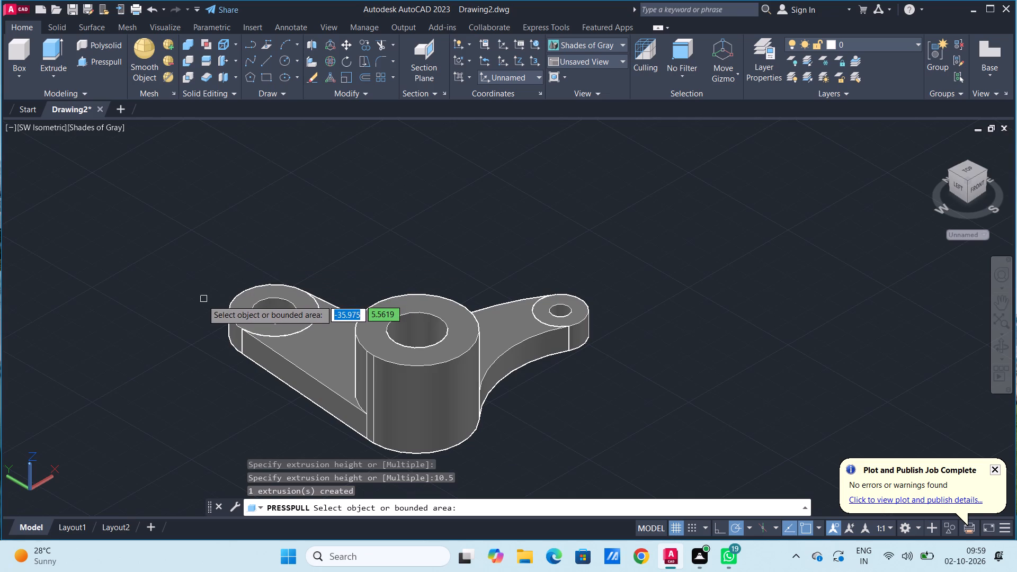
Presspull the underside ring of the medium-sized end by 5.5.
{"action": "middle_click_drag", "start_coordinate": [202, 300], "coordinate": [221, 265]}
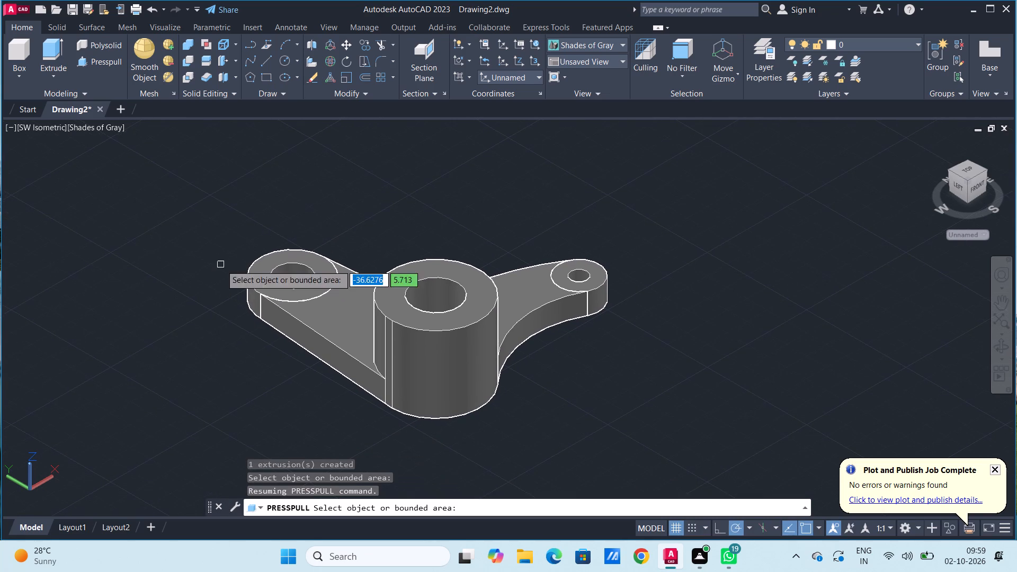
{"action": "left_click", "coordinate": [1000, 347]}
{"action": "left_click_drag", "start_coordinate": [582, 399], "coordinate": [578, 345]}
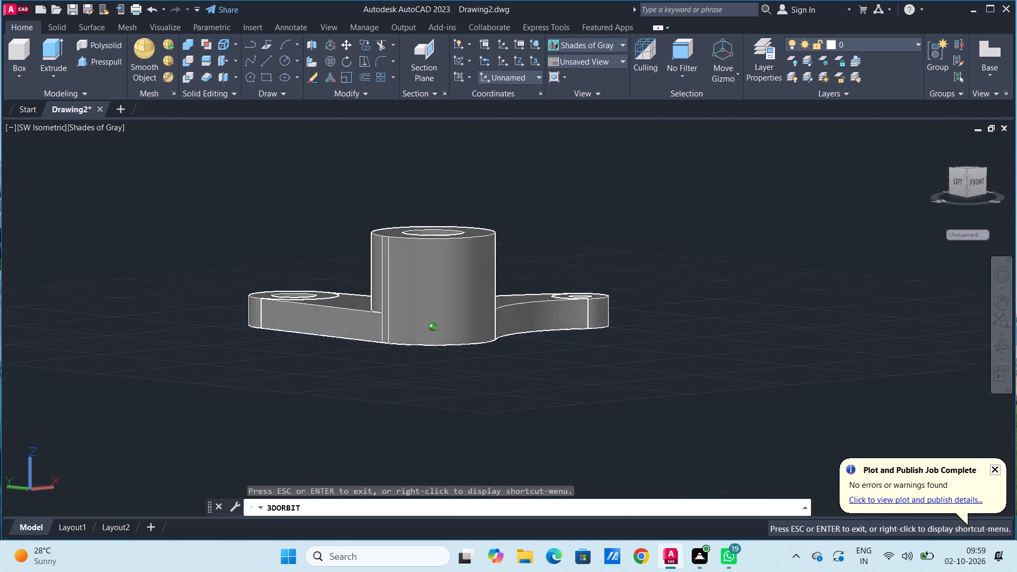
{"action": "left_click_drag", "start_coordinate": [578, 345], "coordinate": [559, 192]}
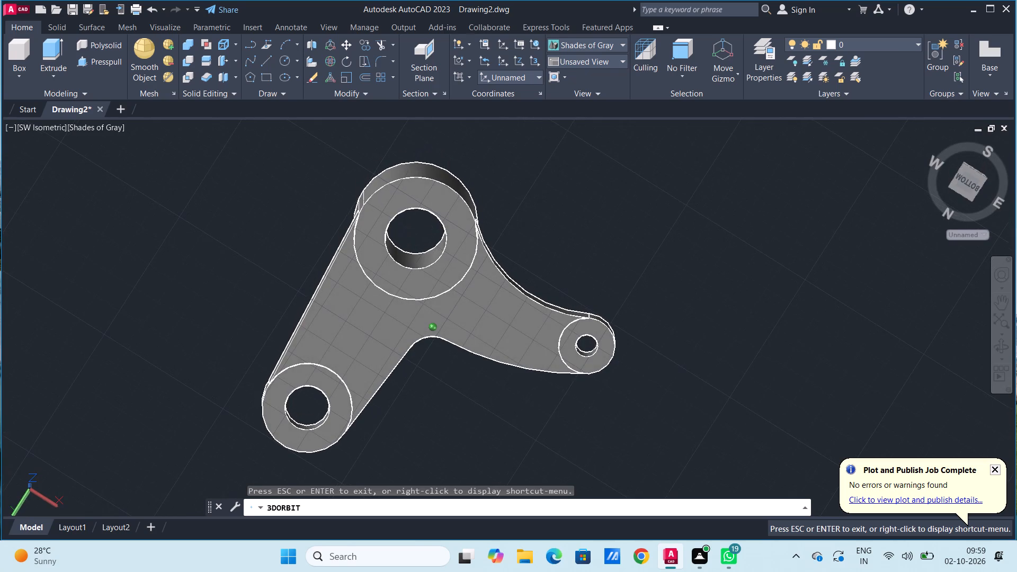
{"action": "left_click_drag", "start_coordinate": [497, 383], "coordinate": [495, 355]}
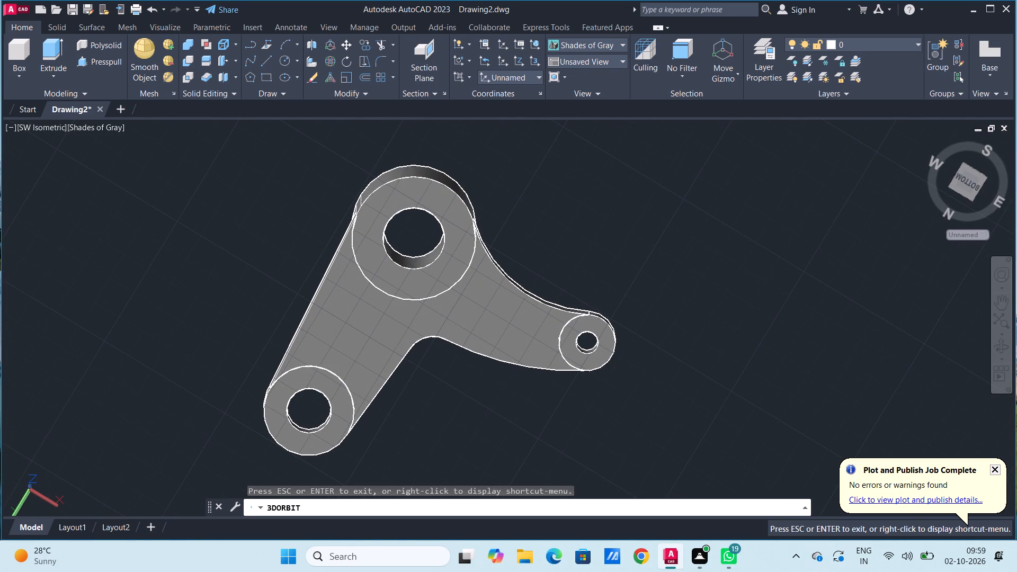
{"action": "key", "text": "Escape"}
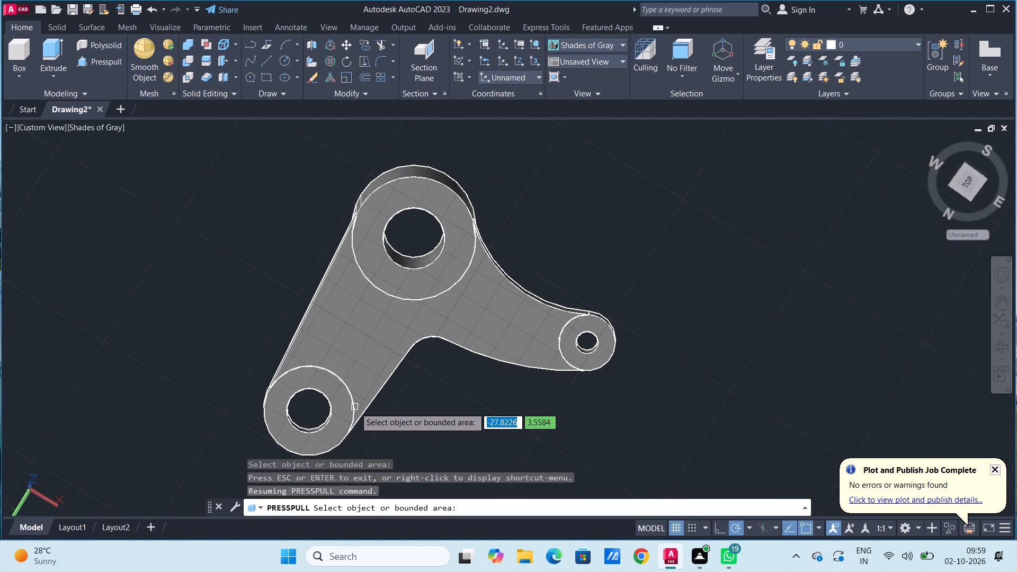
{"action": "left_click", "coordinate": [335, 399]}
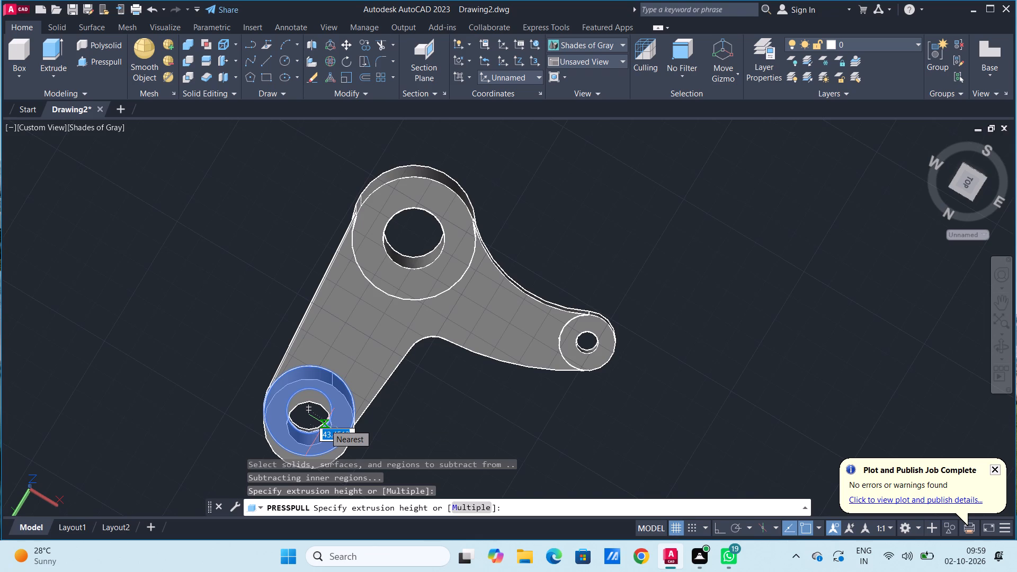
{"action": "type", "text": "5.5"}
{"action": "key", "text": "Return"}
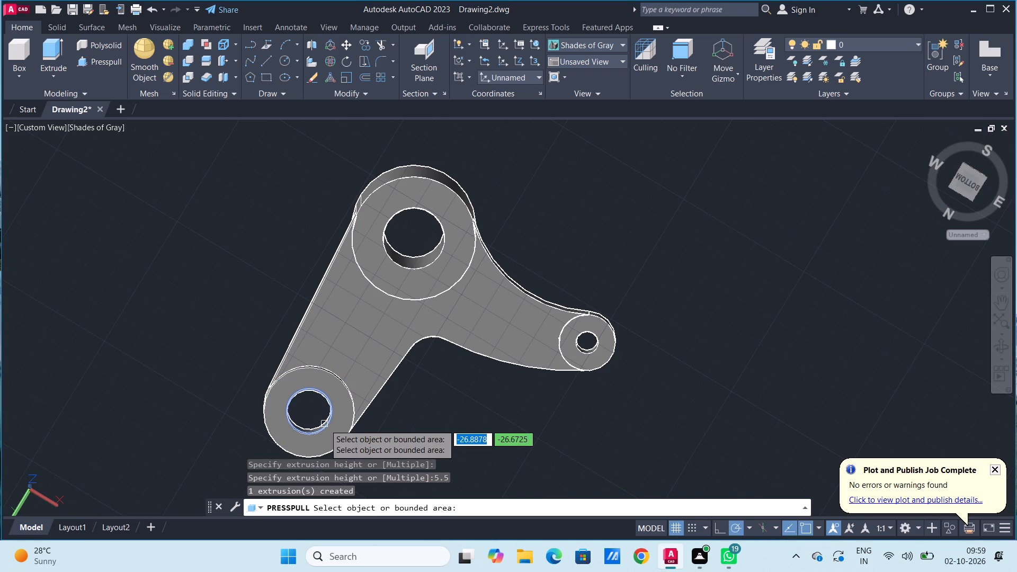
Presspull the underside ring of the smallest end by 5.5.
{"action": "left_click", "coordinate": [596, 327]}
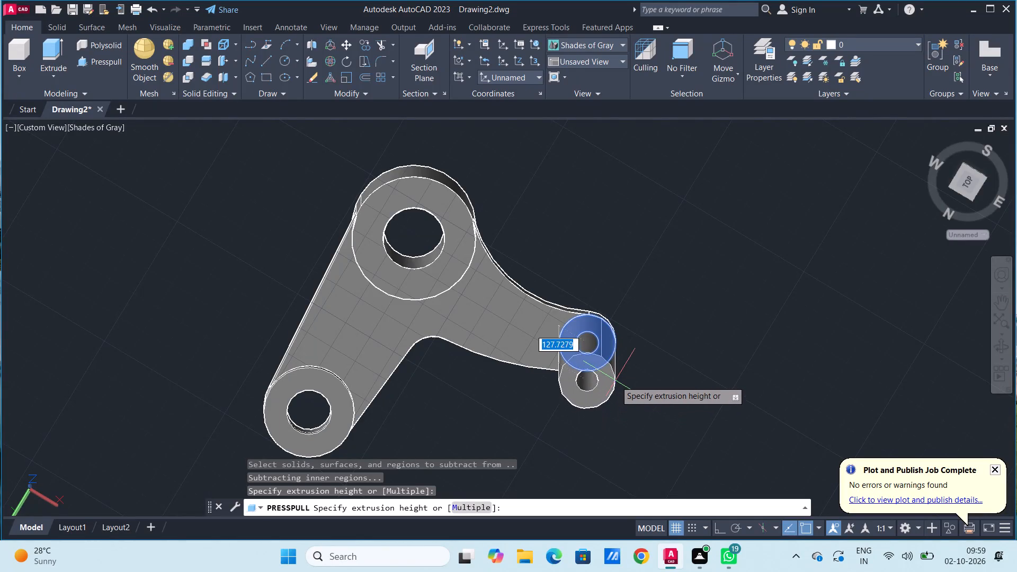
{"action": "type", "text": "5.5"}
{"action": "key", "text": "Return"}
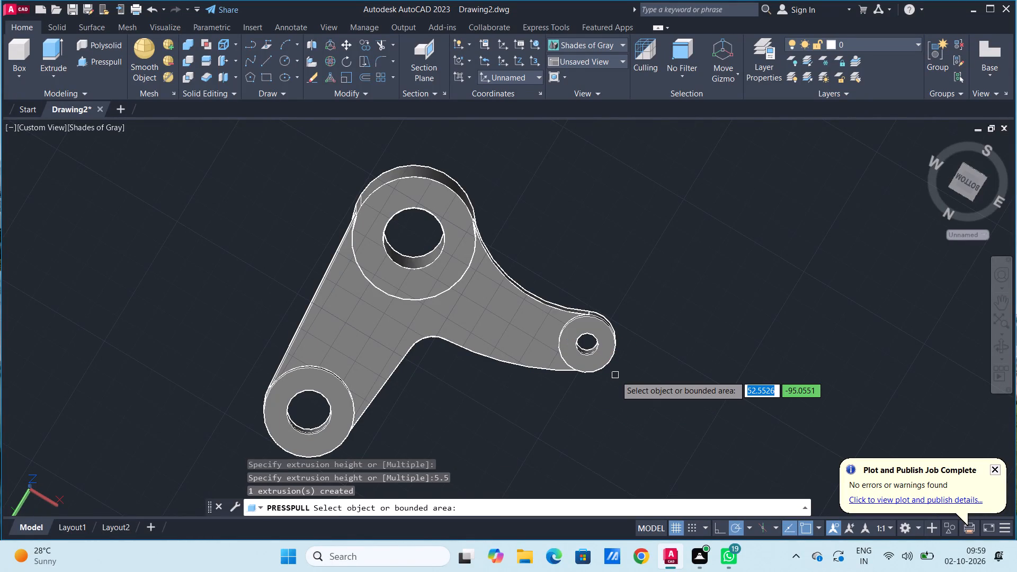
{"action": "key", "text": "Escape"}
{"action": "key", "text": "Escape"}
{"action": "key", "text": "Escape"}
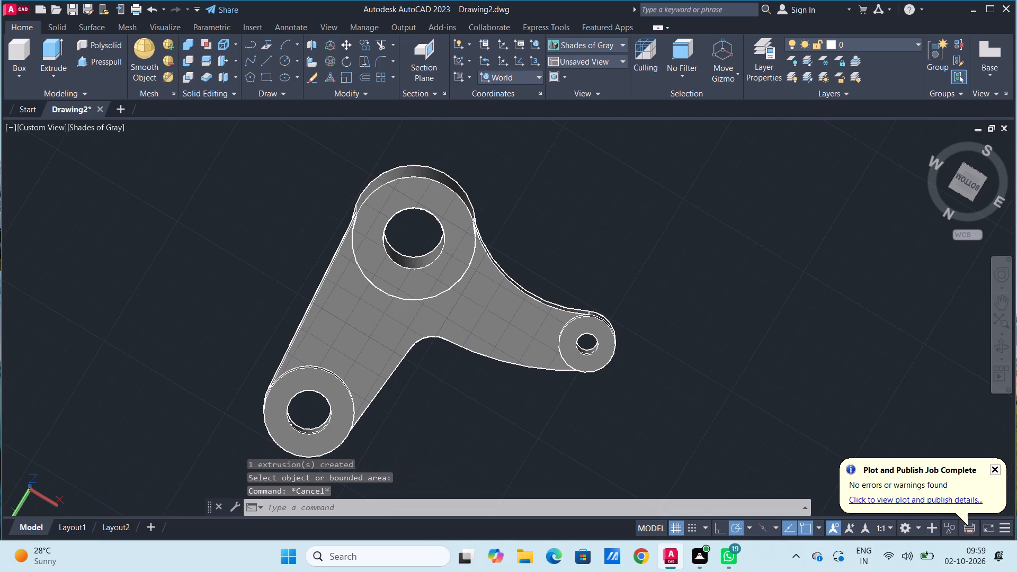
Examine the part in the SW Isometric, Left, Right and Front views to check the hub and the two end bosses.
{"action": "left_click", "coordinate": [42, 128]}
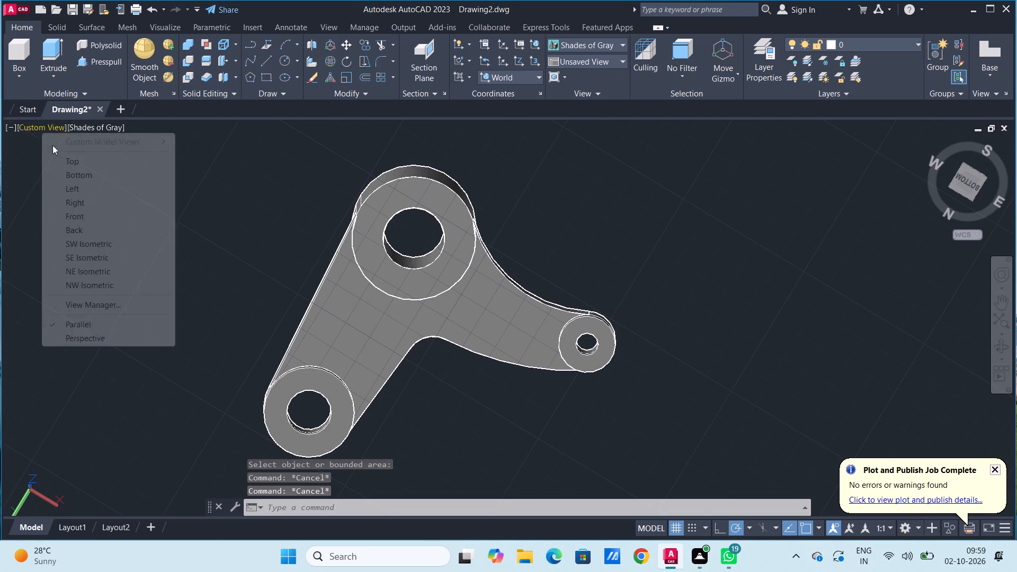
{"action": "left_click", "coordinate": [74, 239]}
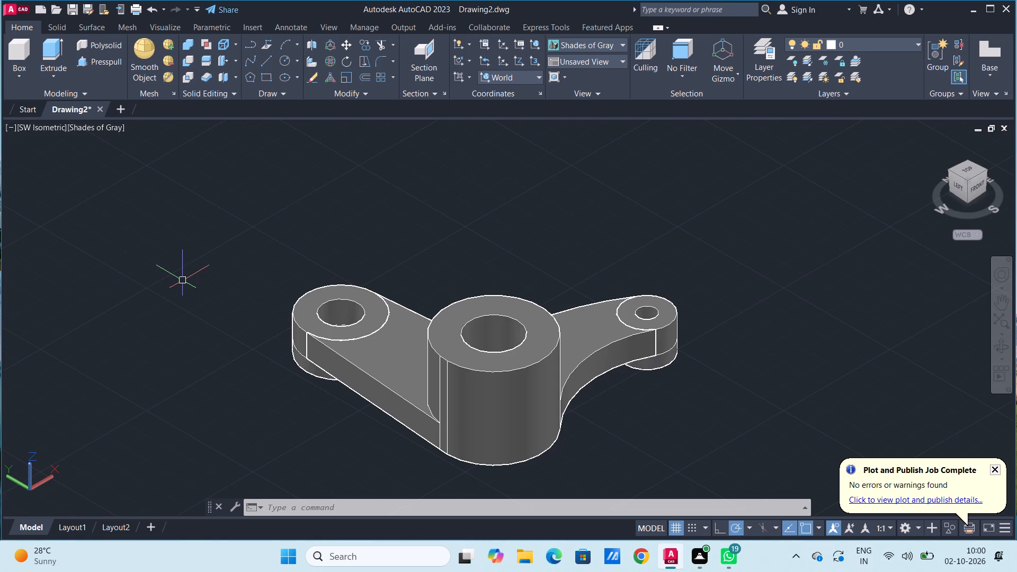
{"action": "left_click", "coordinate": [29, 130]}
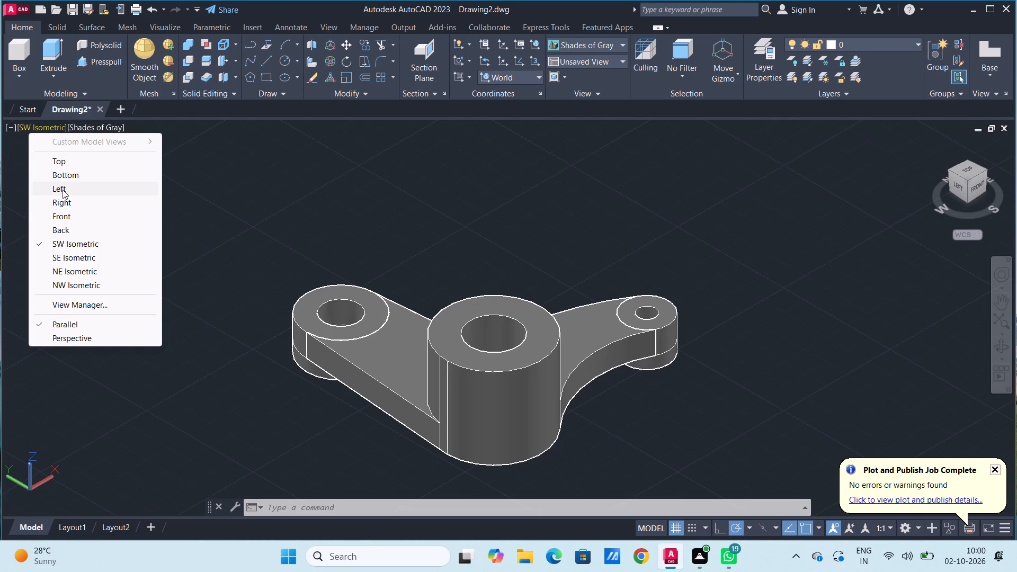
{"action": "left_click", "coordinate": [64, 190]}
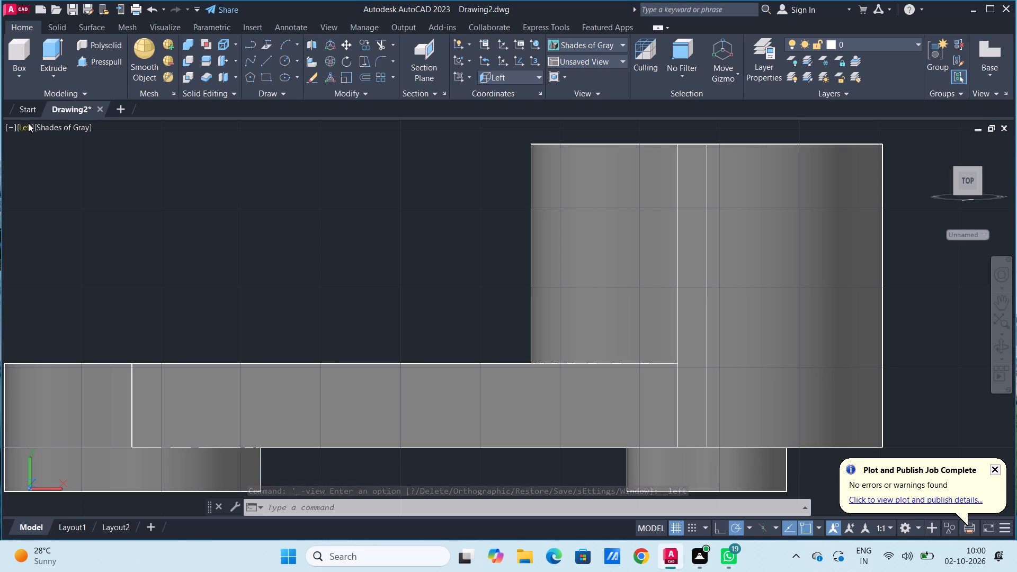
{"action": "left_click", "coordinate": [28, 123]}
{"action": "left_click", "coordinate": [60, 202]}
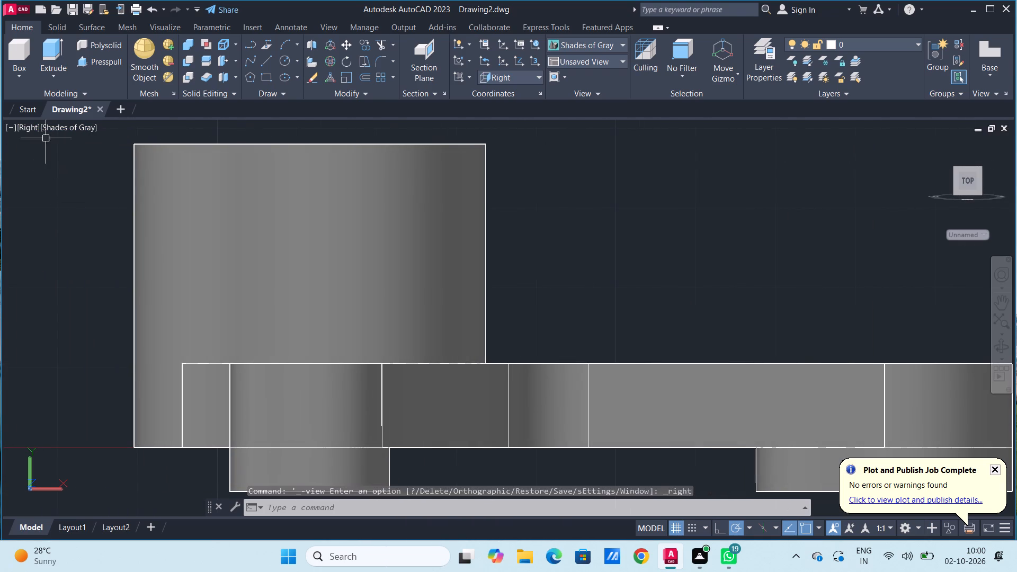
{"action": "left_click", "coordinate": [30, 126]}
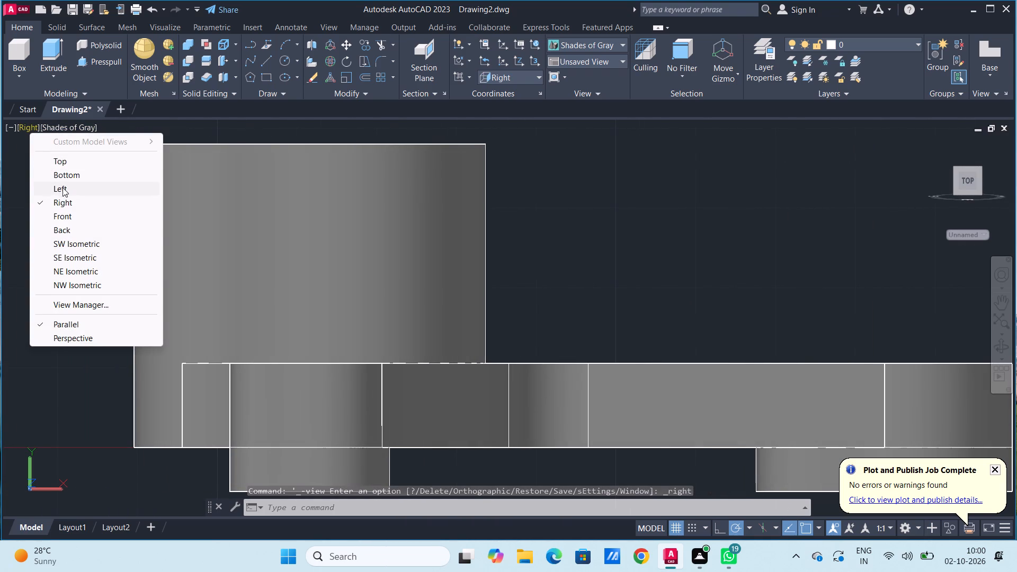
{"action": "left_click", "coordinate": [66, 212]}
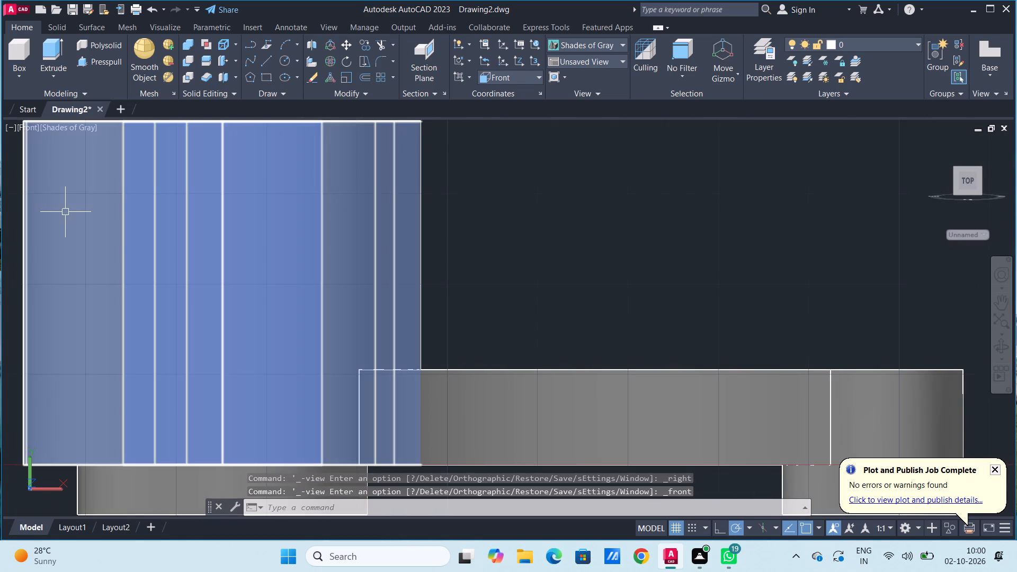
{"action": "scroll", "coordinate": [575, 232], "scroll_direction": "down", "scroll_amount": 1}
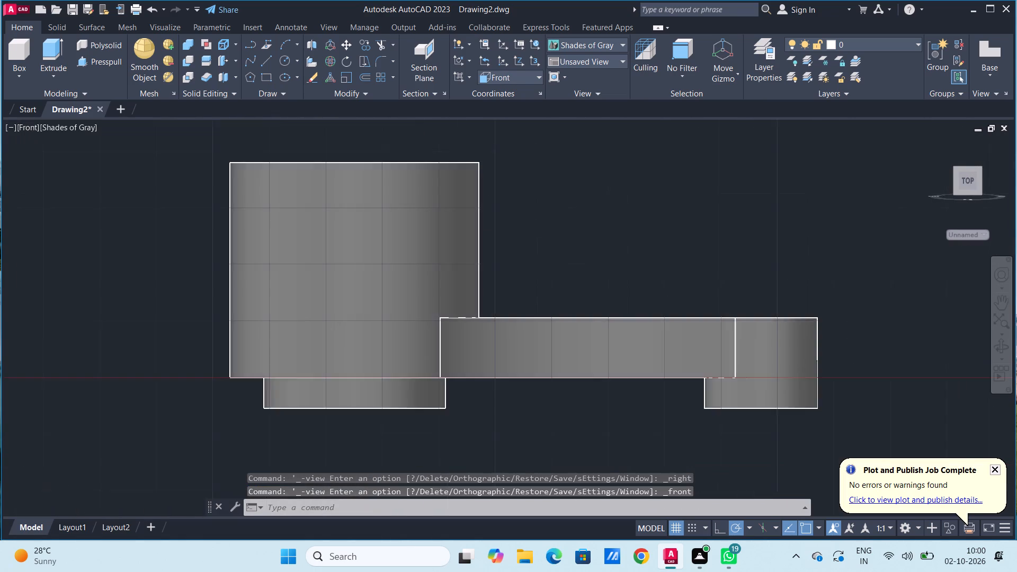
{"action": "scroll", "coordinate": [575, 232], "scroll_direction": "down", "scroll_amount": 2}
{"action": "scroll", "coordinate": [584, 215], "scroll_direction": "up", "scroll_amount": 1}
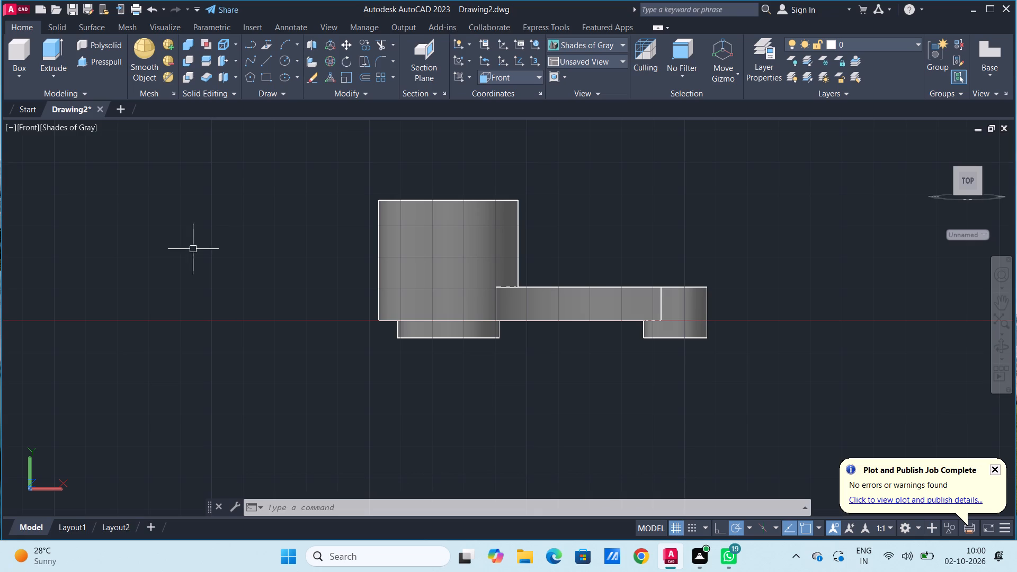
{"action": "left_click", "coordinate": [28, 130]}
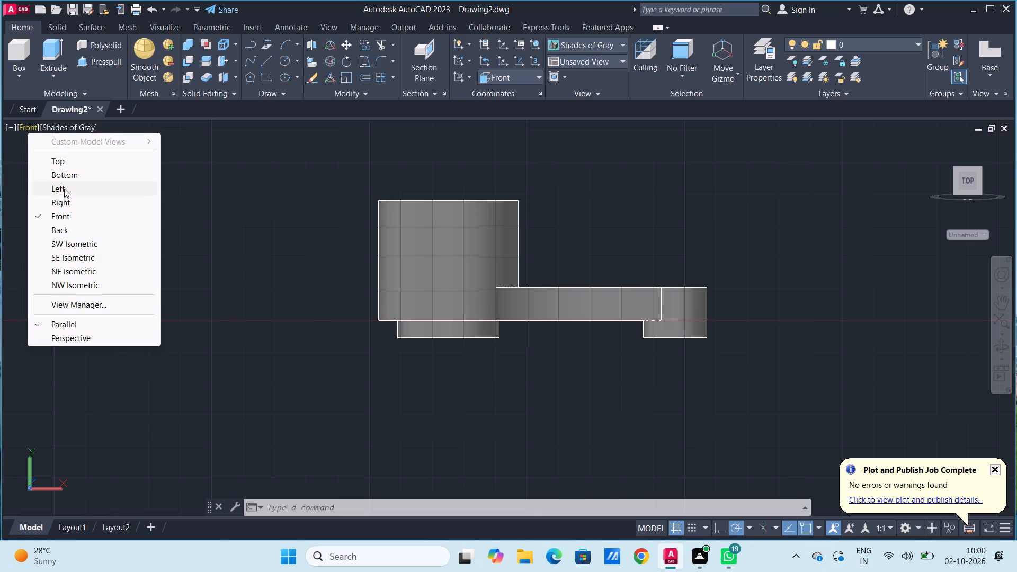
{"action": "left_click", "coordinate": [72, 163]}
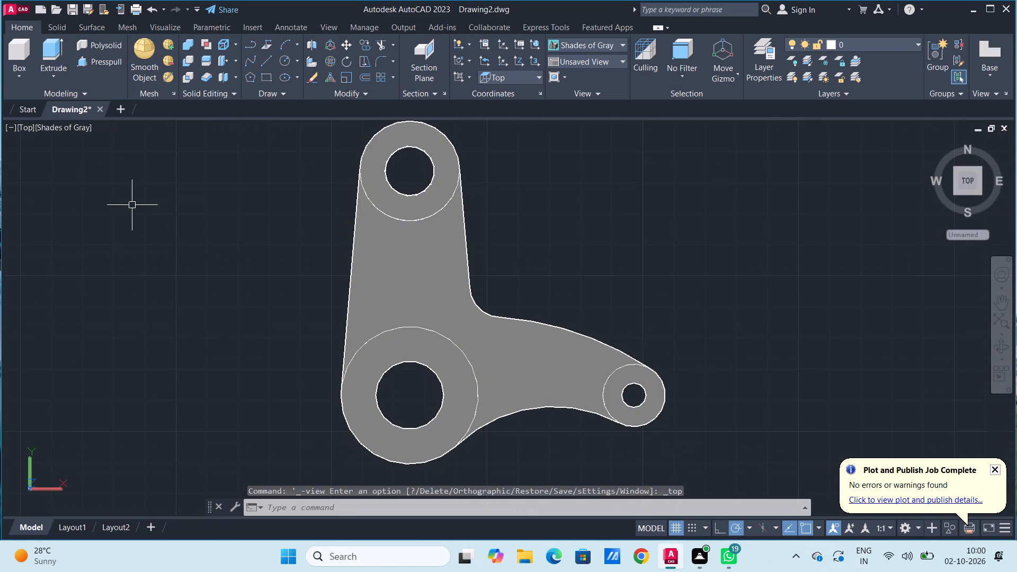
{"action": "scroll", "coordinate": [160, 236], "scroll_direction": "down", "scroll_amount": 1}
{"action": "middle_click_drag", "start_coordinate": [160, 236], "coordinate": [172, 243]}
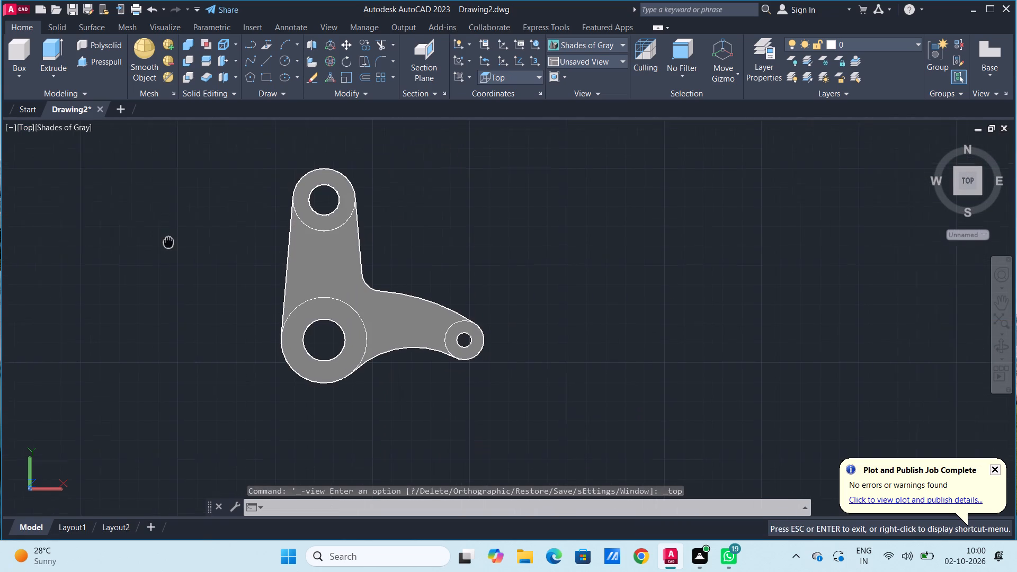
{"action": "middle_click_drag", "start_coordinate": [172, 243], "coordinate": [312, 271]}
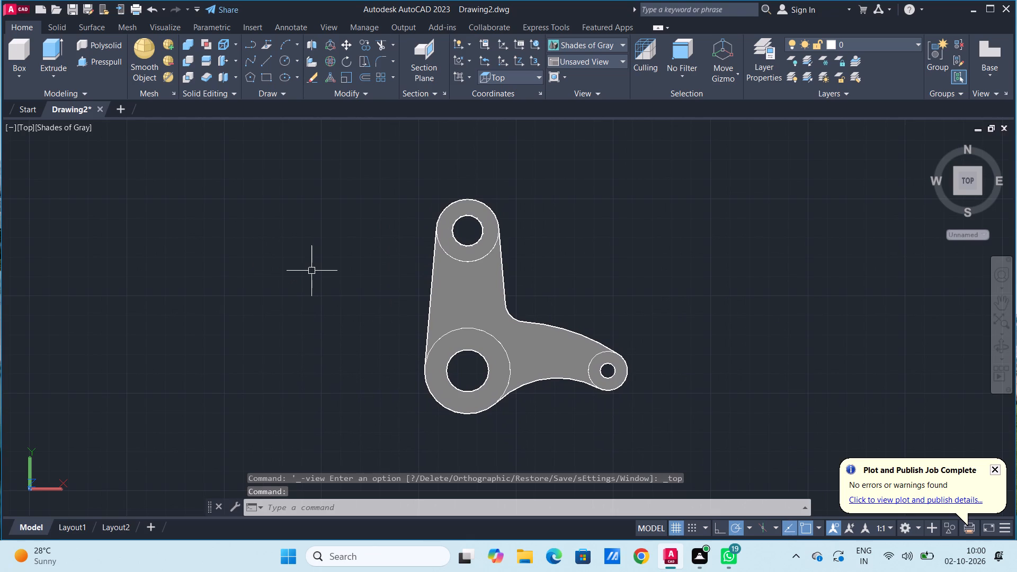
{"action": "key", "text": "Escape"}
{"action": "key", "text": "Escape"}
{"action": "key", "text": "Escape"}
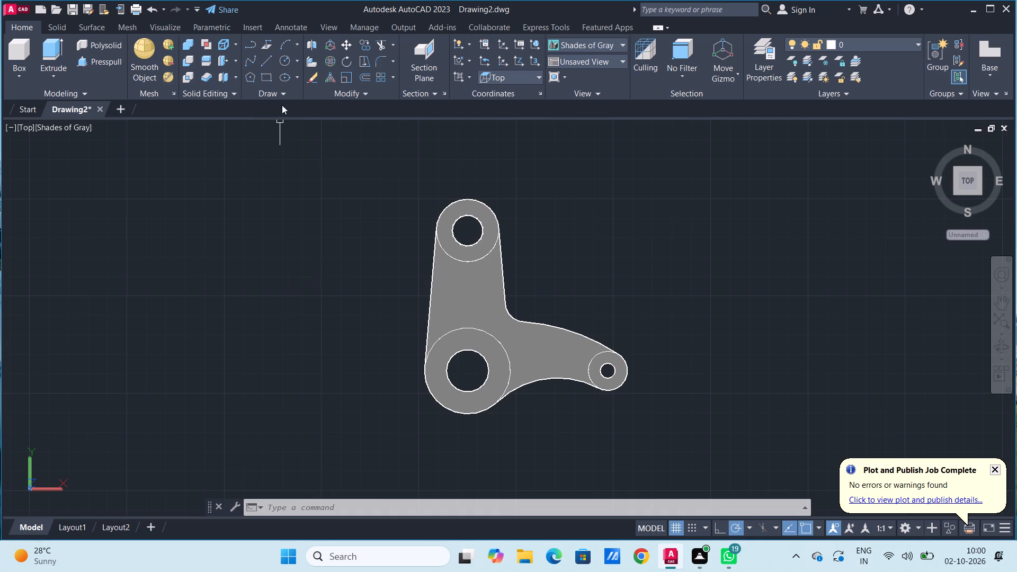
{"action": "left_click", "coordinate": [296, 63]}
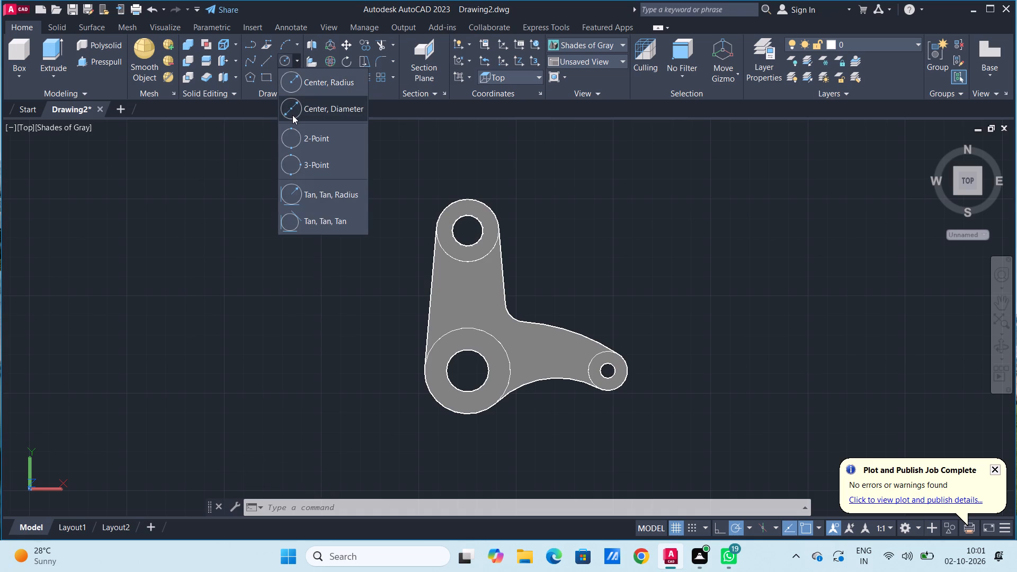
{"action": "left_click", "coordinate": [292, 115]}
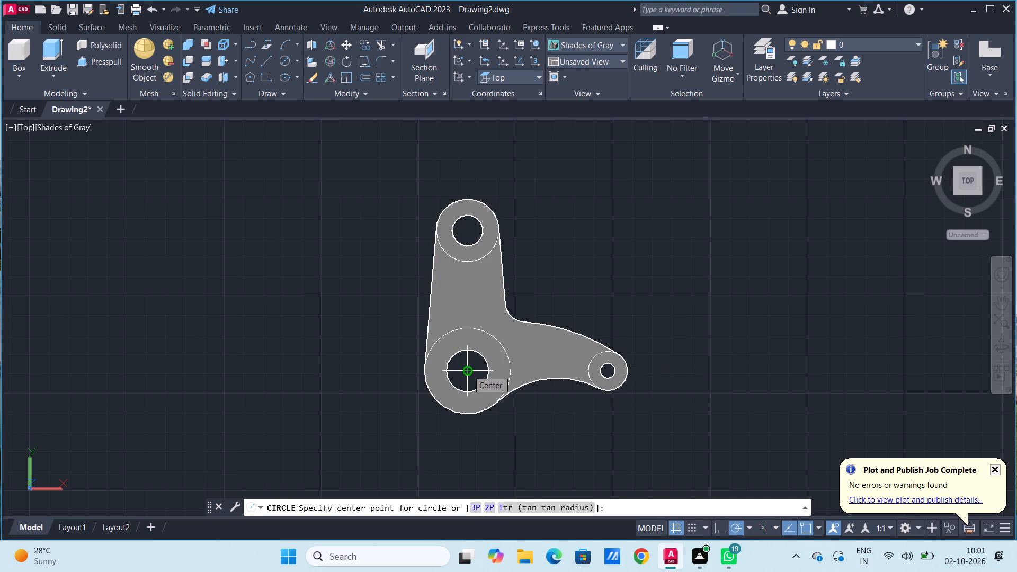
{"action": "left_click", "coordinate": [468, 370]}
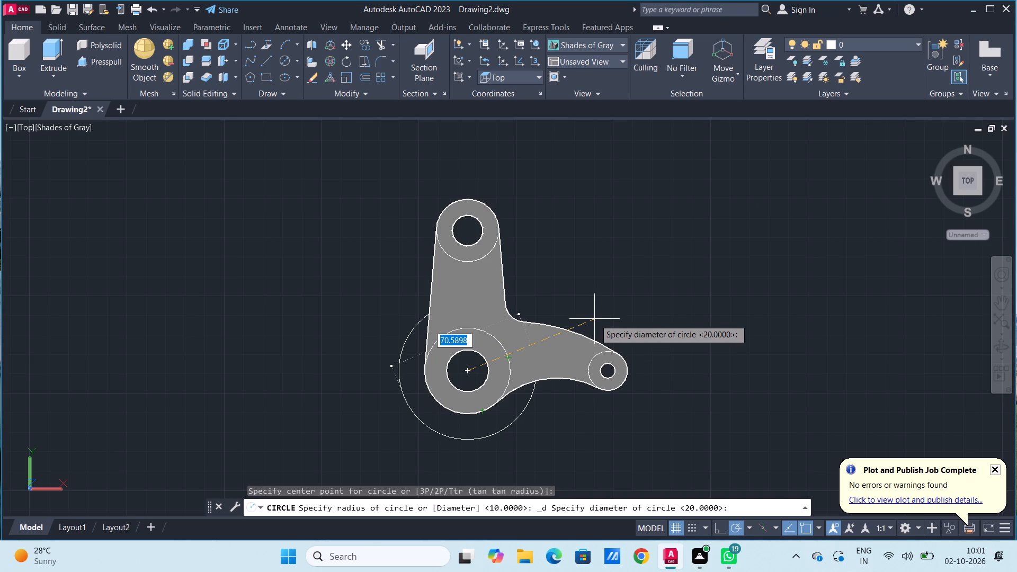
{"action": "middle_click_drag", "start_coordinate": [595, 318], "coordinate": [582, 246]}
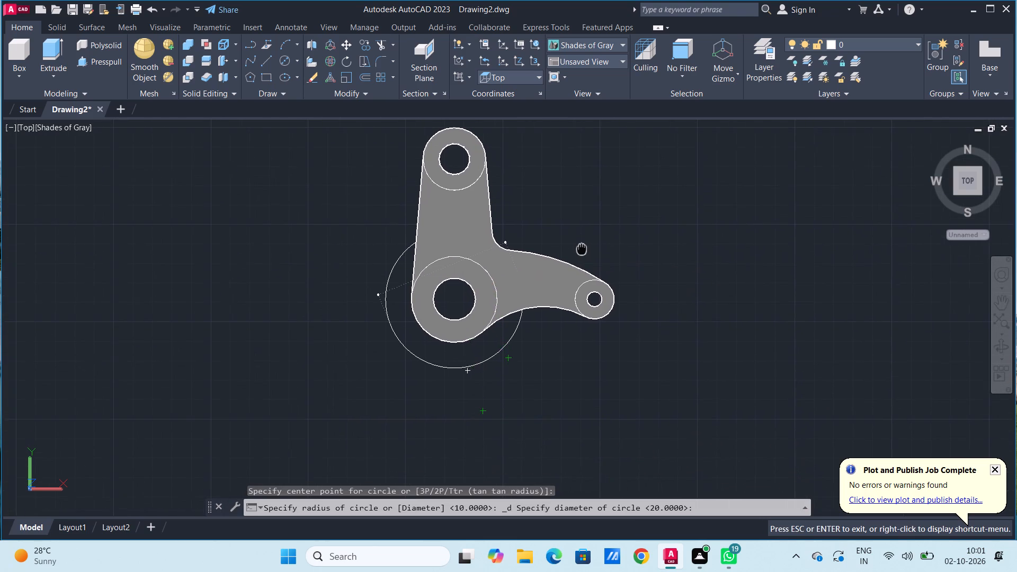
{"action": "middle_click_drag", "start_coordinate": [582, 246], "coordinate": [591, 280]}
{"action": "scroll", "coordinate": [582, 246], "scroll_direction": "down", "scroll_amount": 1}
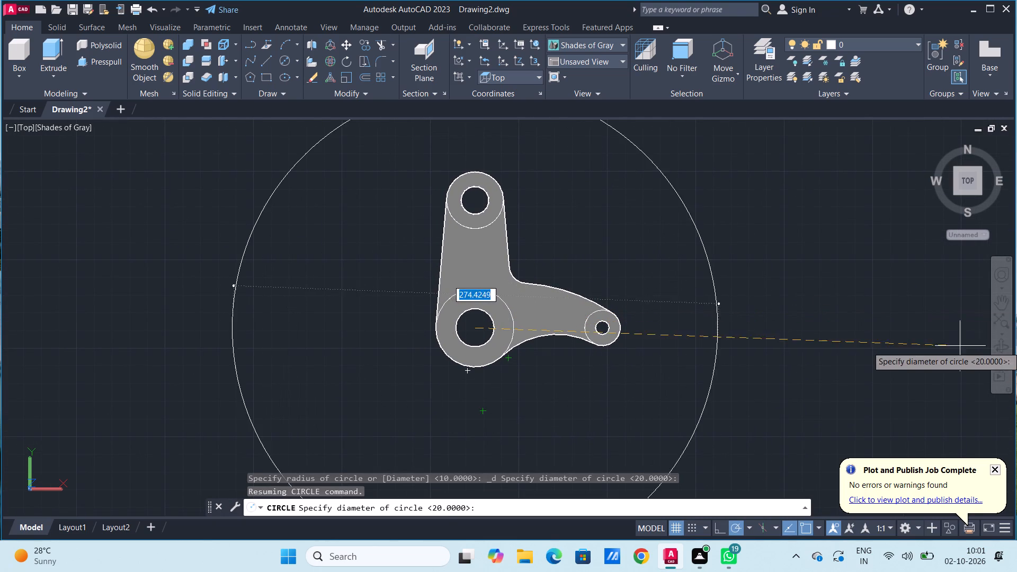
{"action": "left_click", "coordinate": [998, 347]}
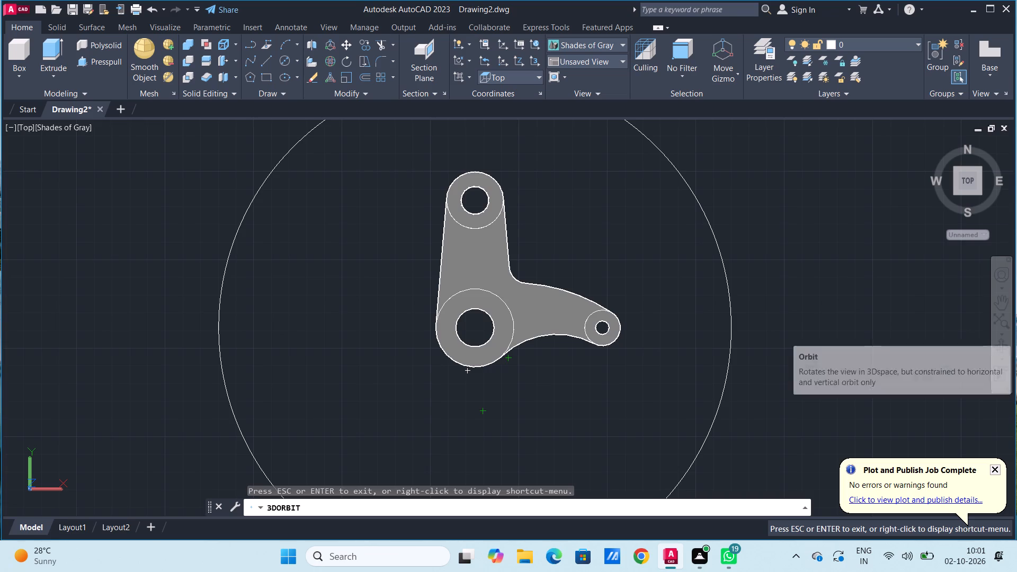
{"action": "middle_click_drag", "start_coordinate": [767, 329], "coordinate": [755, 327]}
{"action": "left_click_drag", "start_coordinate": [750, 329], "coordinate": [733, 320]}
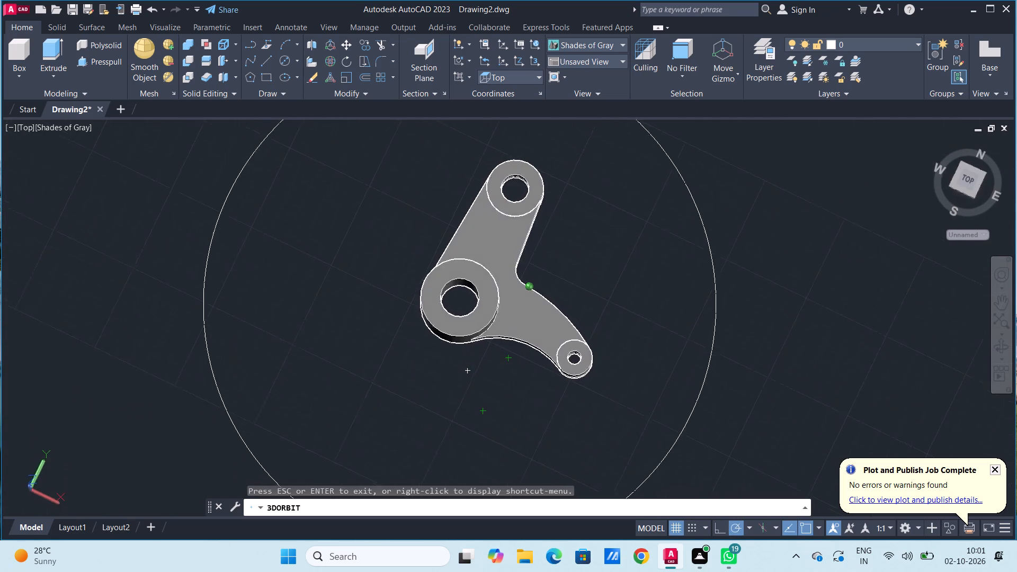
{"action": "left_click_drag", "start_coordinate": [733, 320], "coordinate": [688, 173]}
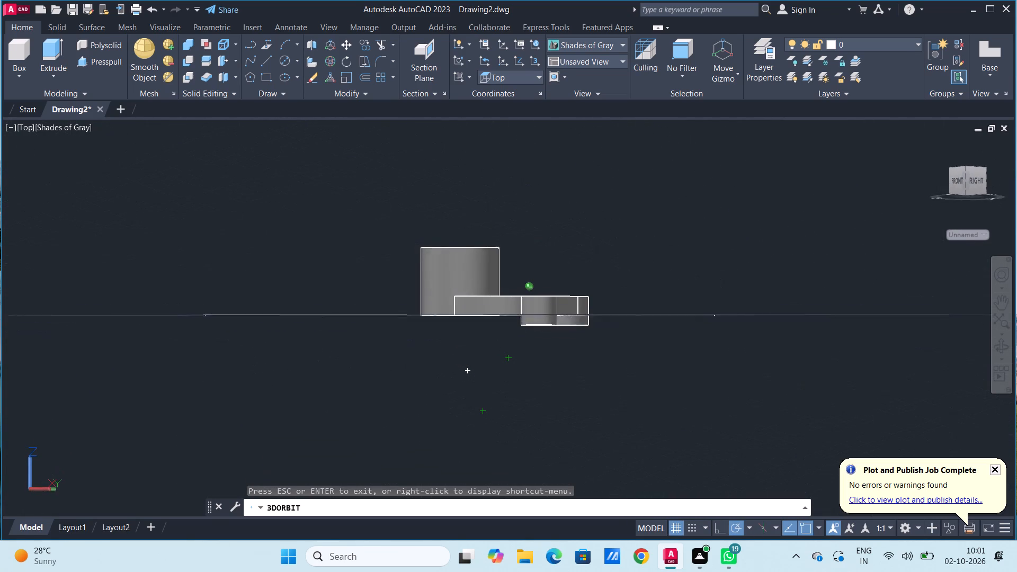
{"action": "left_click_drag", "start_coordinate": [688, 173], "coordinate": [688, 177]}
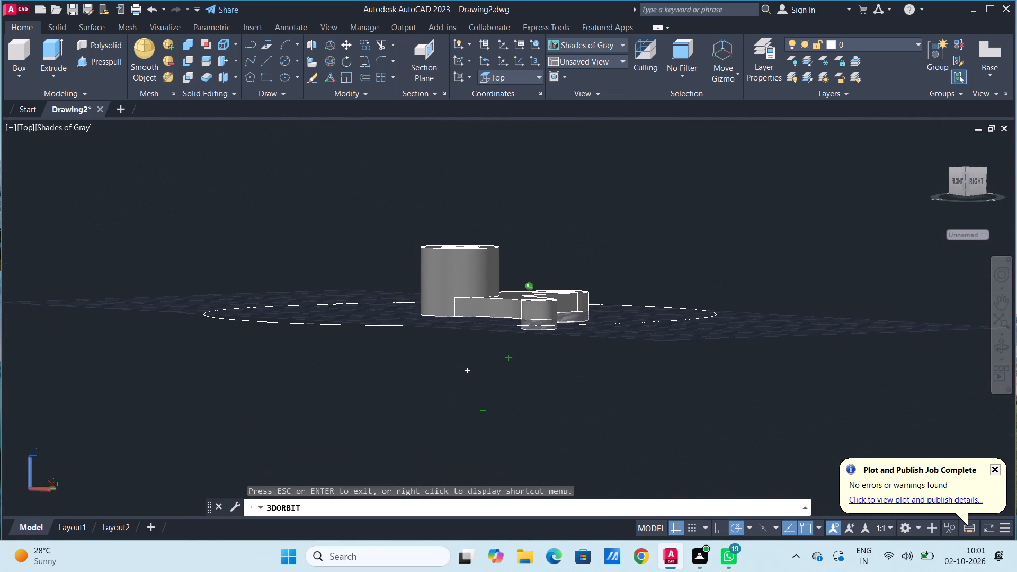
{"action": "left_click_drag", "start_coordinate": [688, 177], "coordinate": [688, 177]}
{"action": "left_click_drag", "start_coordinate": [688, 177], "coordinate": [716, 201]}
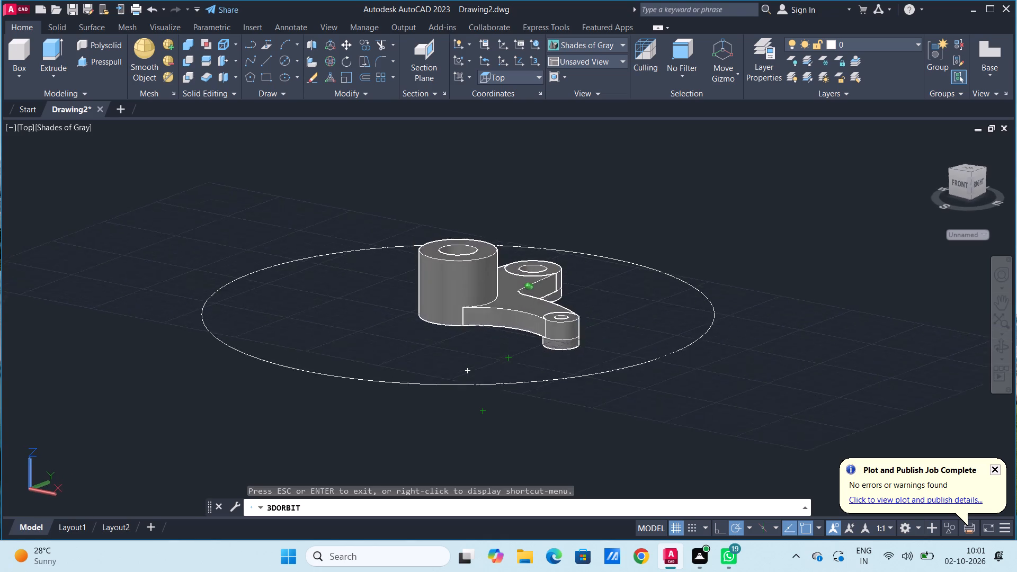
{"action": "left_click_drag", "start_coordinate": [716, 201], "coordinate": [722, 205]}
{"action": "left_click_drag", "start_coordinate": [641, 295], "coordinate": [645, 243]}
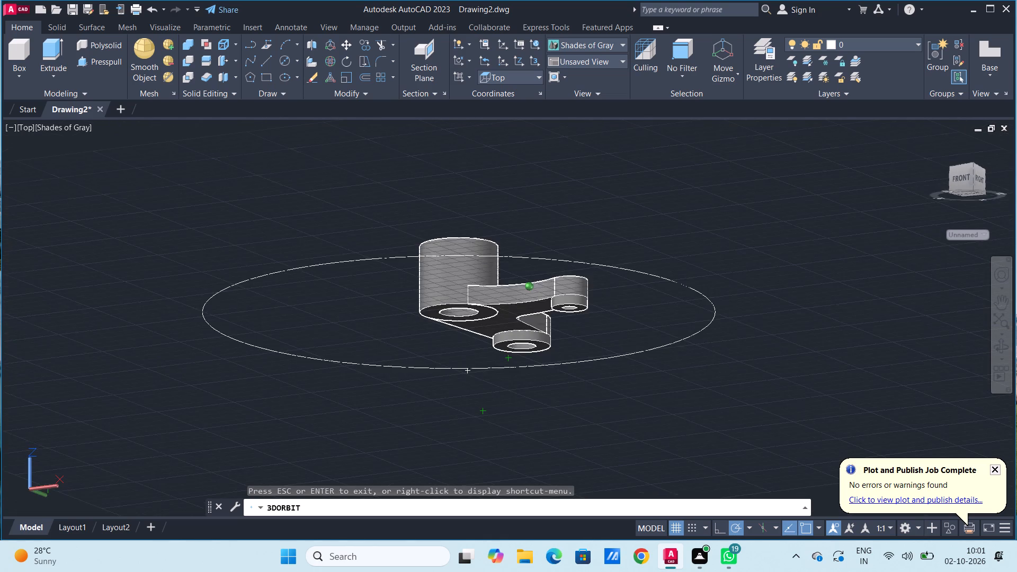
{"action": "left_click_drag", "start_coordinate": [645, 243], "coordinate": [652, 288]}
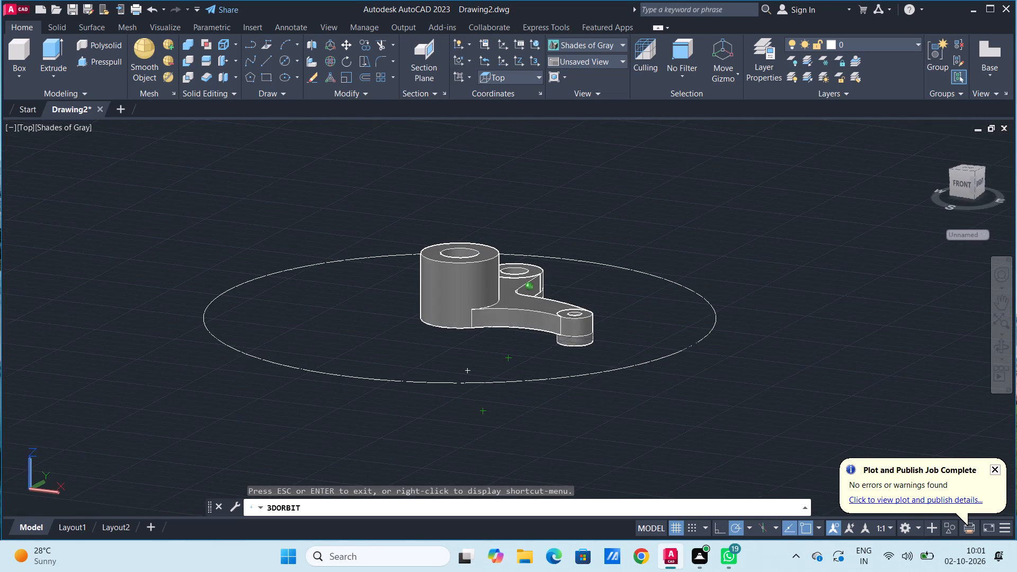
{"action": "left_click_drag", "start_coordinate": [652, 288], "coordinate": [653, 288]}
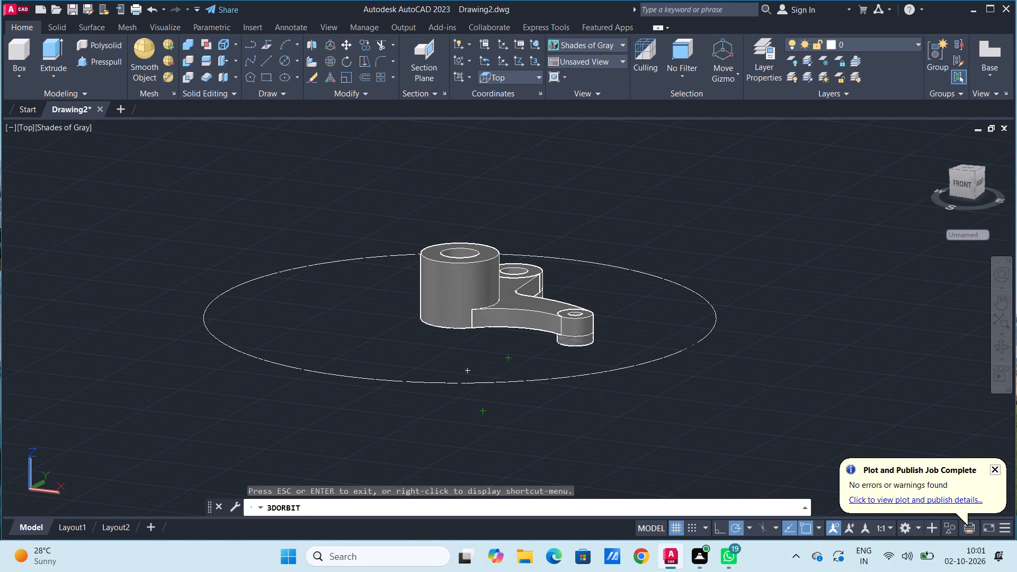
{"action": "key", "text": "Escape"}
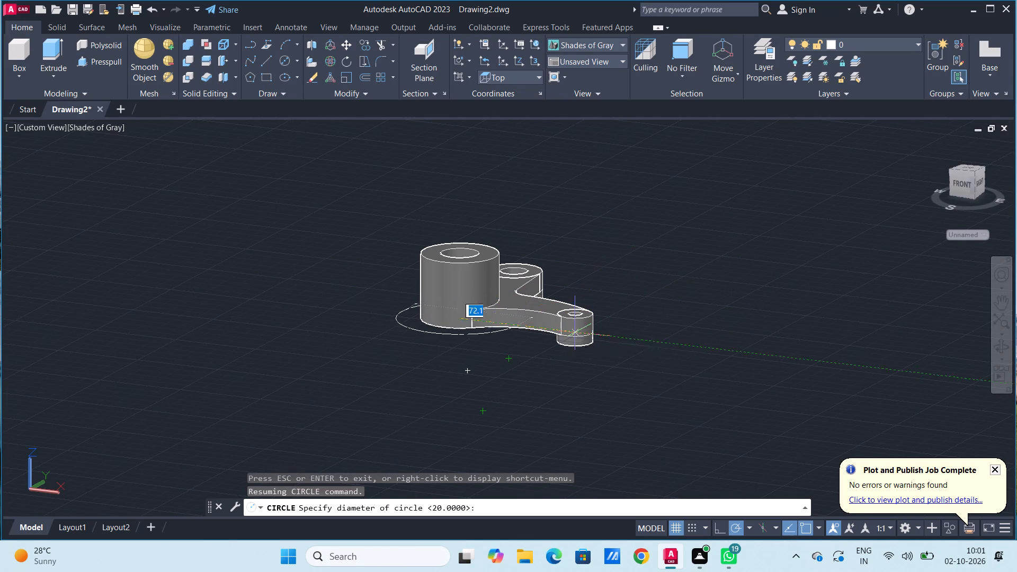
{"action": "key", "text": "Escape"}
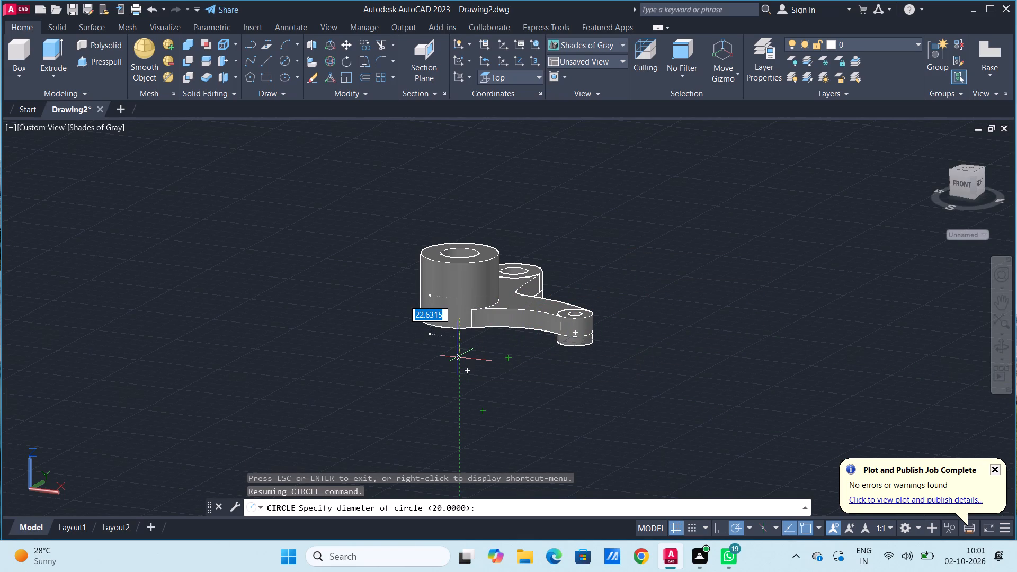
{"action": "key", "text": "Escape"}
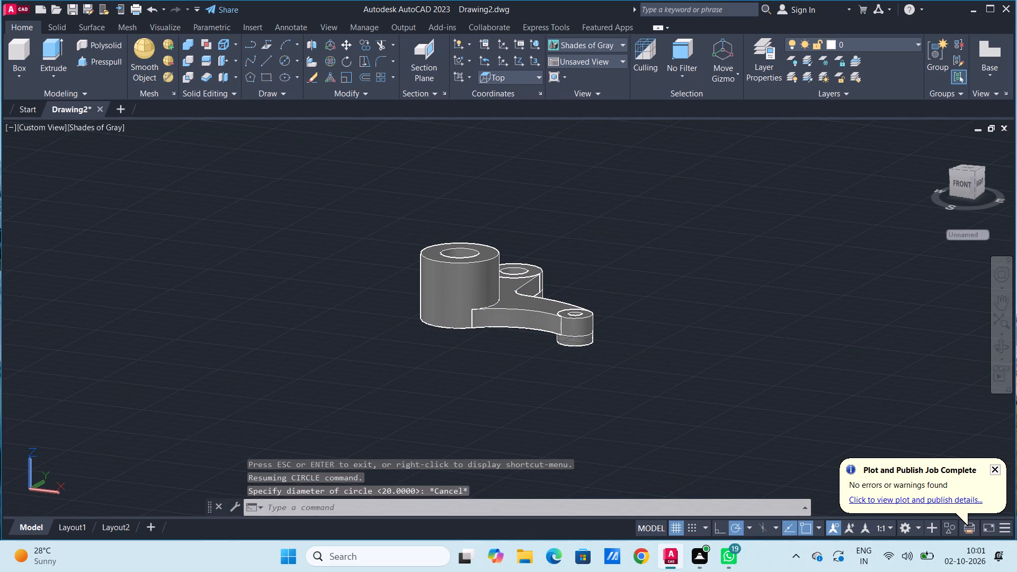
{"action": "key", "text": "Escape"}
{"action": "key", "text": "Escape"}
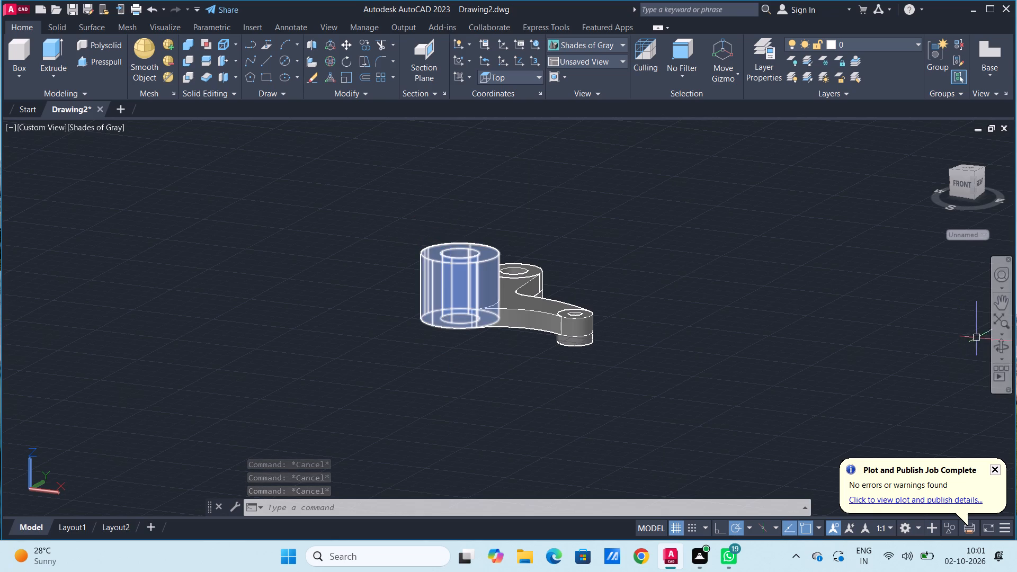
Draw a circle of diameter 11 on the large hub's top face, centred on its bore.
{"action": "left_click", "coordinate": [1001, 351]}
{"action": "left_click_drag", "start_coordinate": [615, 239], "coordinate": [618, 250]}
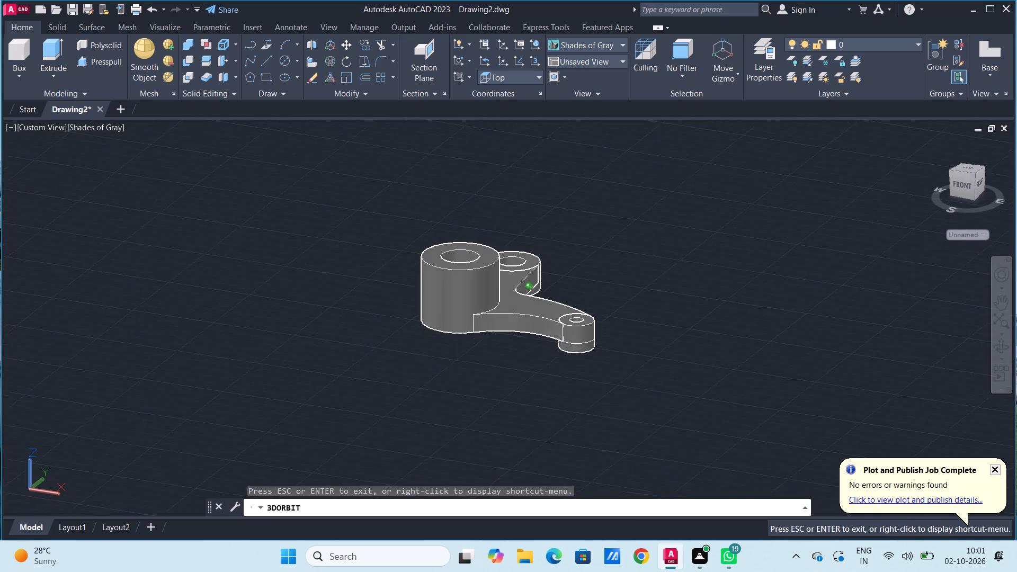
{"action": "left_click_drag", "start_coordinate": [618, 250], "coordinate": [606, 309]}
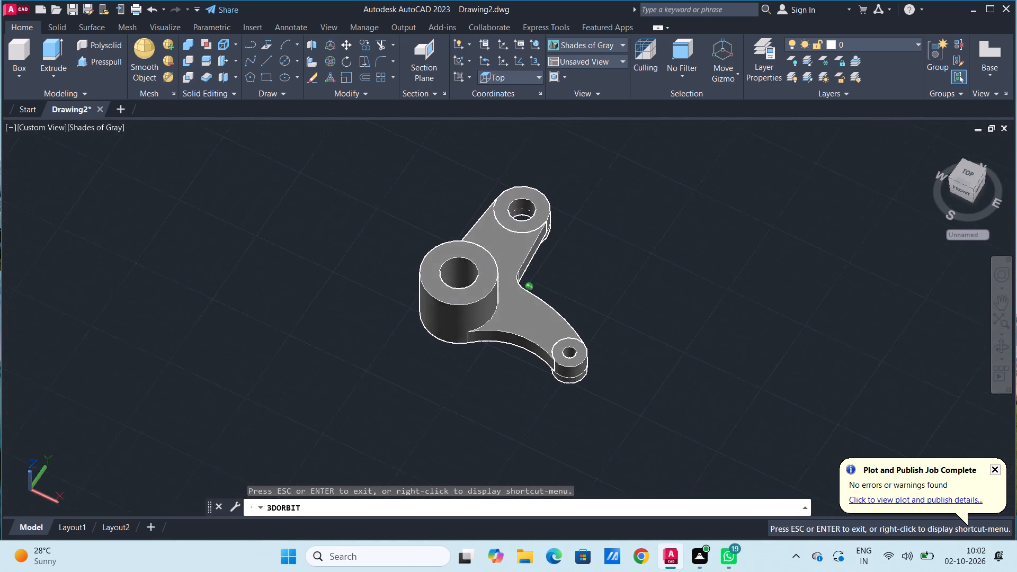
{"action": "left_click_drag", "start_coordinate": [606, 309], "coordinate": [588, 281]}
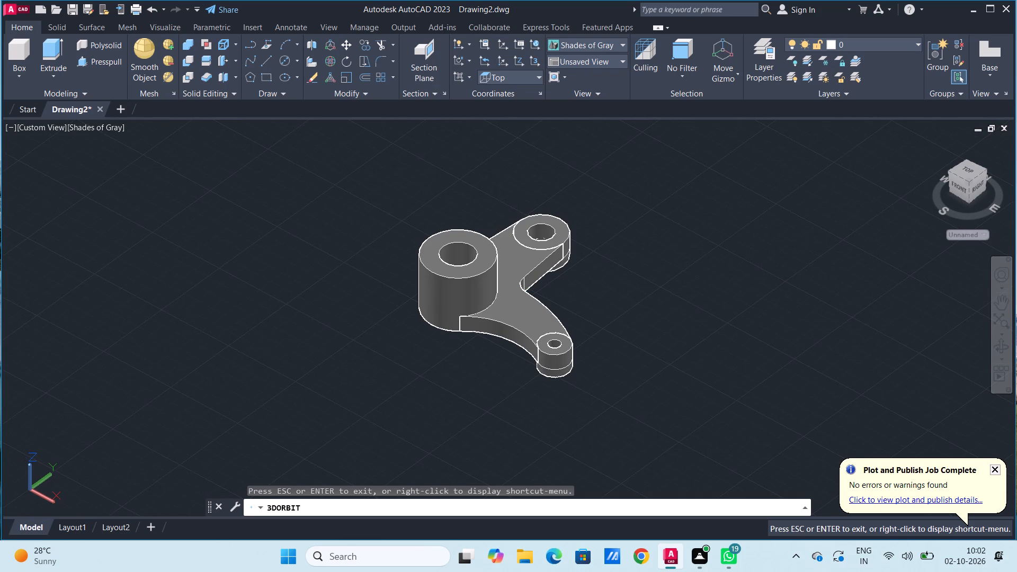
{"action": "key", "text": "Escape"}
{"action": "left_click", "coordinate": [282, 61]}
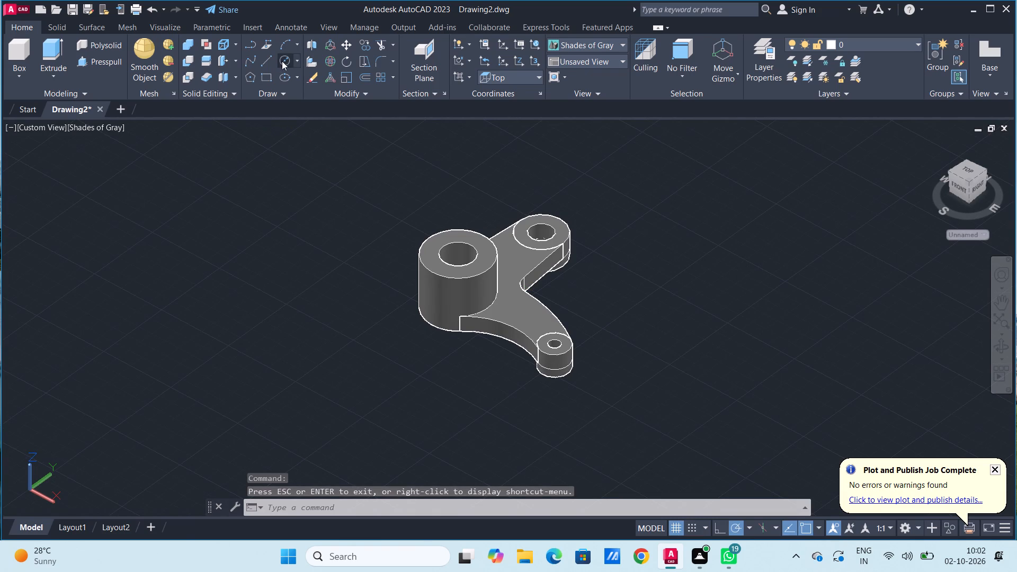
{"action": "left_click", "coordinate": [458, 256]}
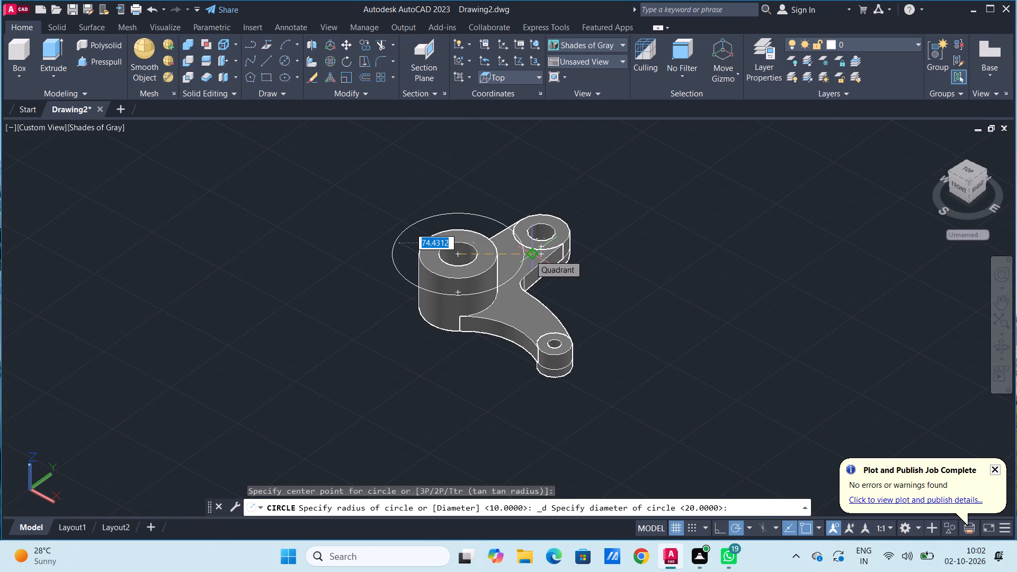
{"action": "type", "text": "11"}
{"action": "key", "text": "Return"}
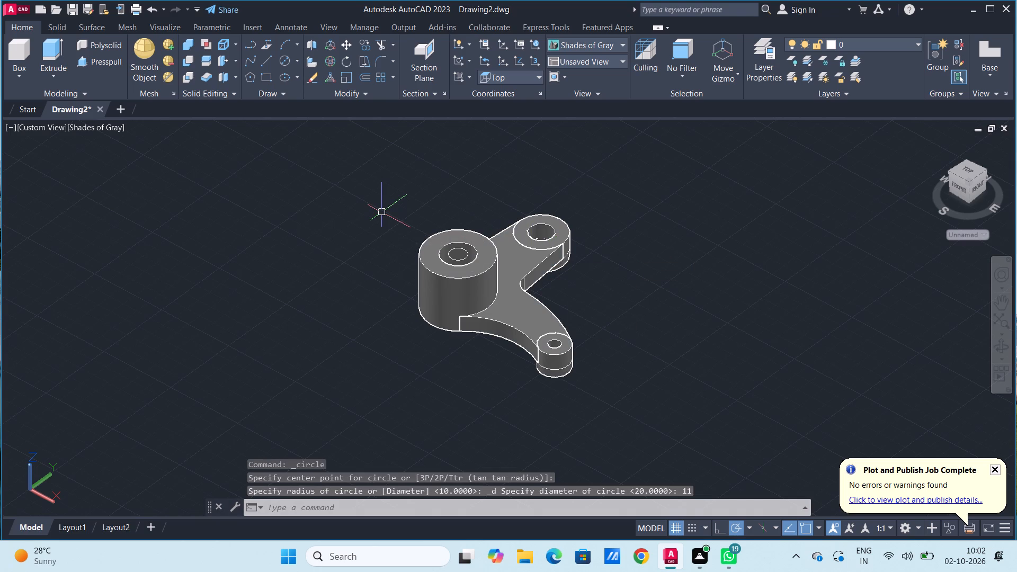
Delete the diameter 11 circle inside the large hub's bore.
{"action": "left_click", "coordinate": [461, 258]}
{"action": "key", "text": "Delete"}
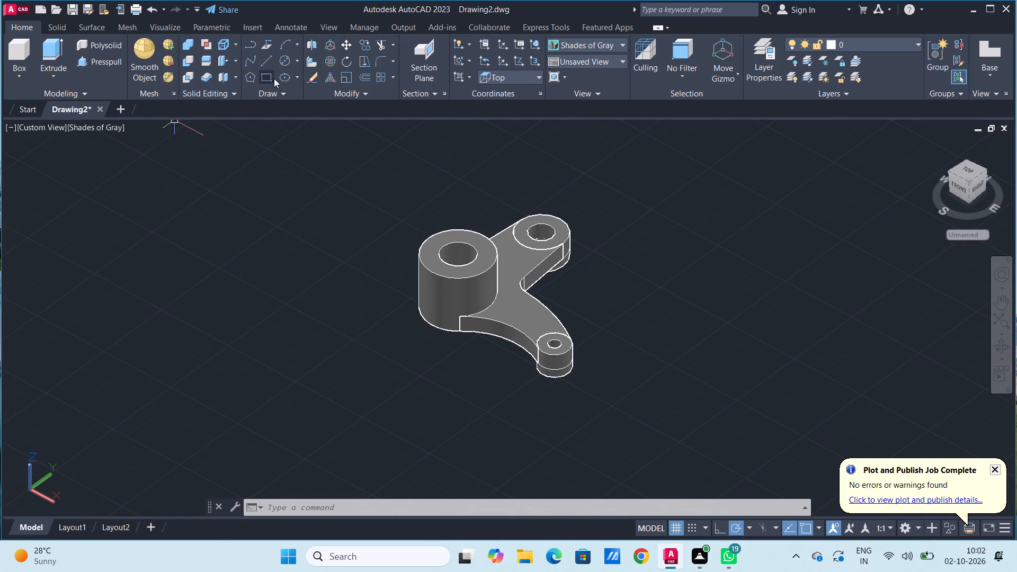
Draw a circle of diameter 22 on the large hub's top face, centred on its bore.
{"action": "left_click", "coordinate": [284, 59]}
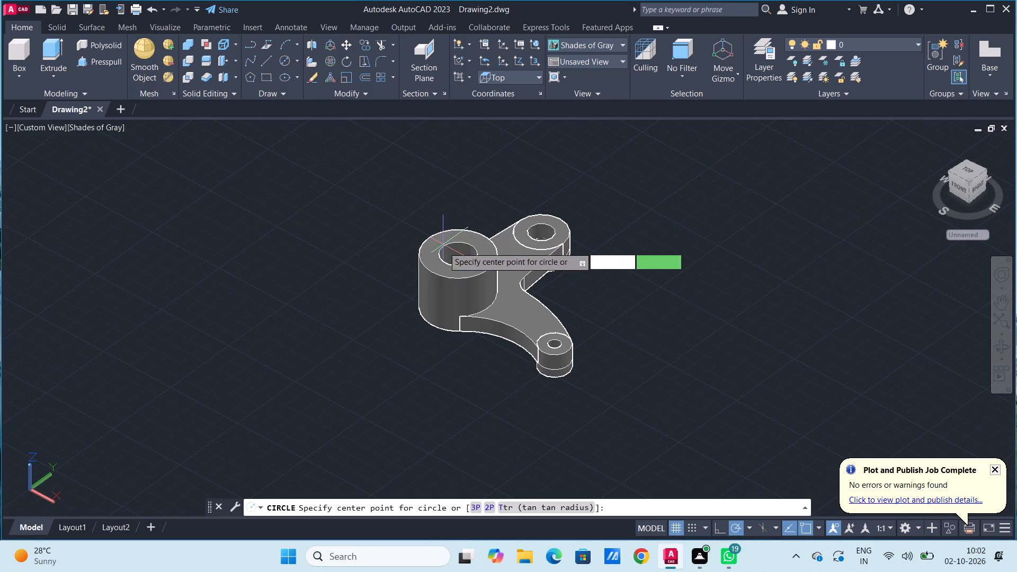
{"action": "left_click", "coordinate": [458, 254]}
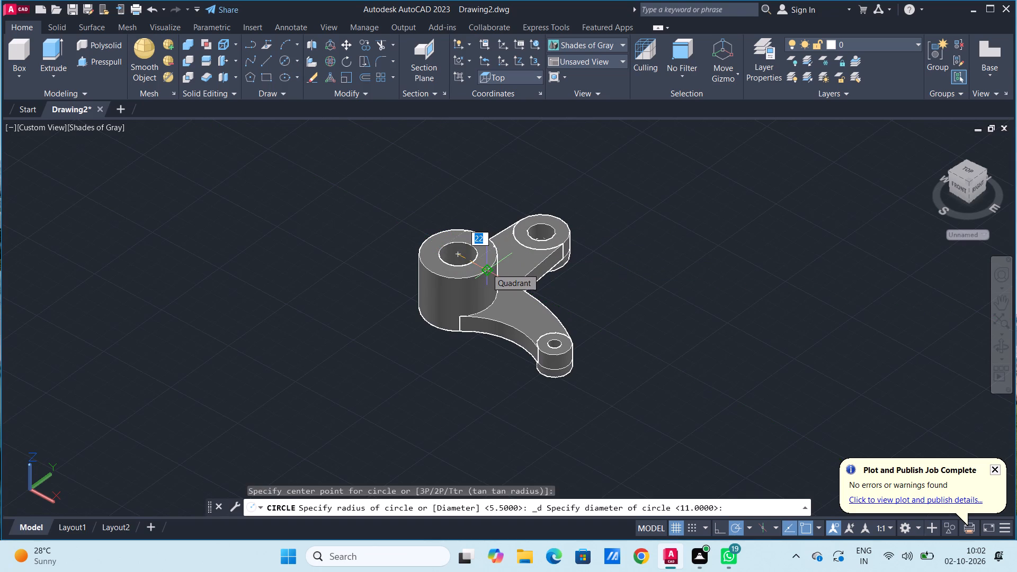
{"action": "type", "text": "22"}
{"action": "key", "text": "Return"}
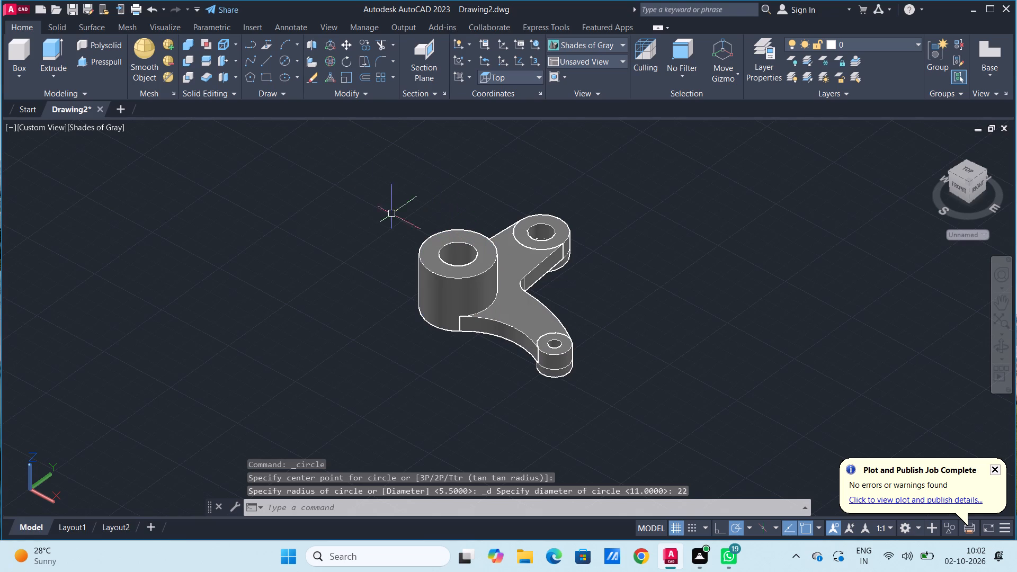
Draw a circle of diameter 44 on the large hub's top face, centred on its bore.
{"action": "left_click", "coordinate": [283, 60]}
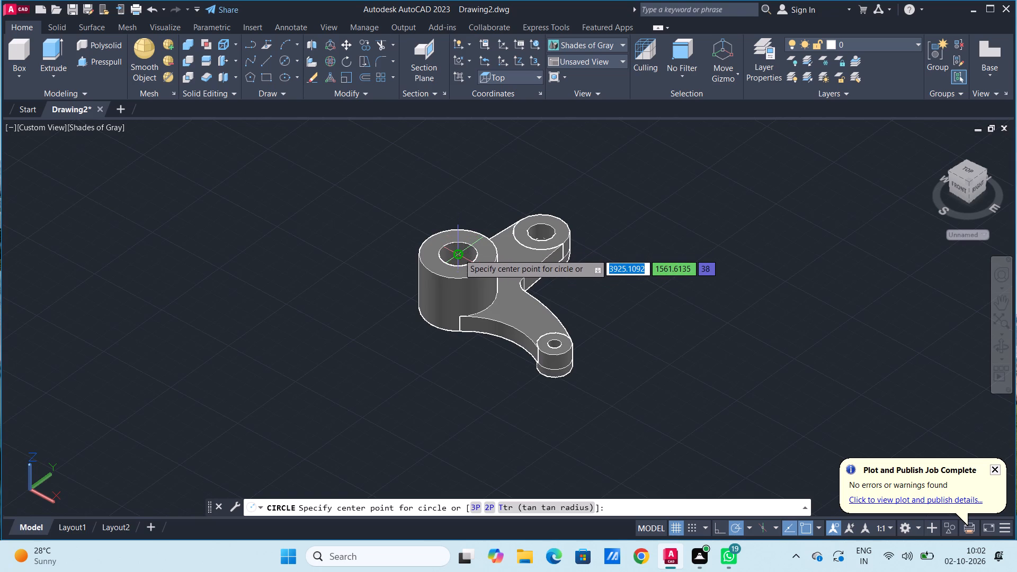
{"action": "left_click", "coordinate": [459, 254]}
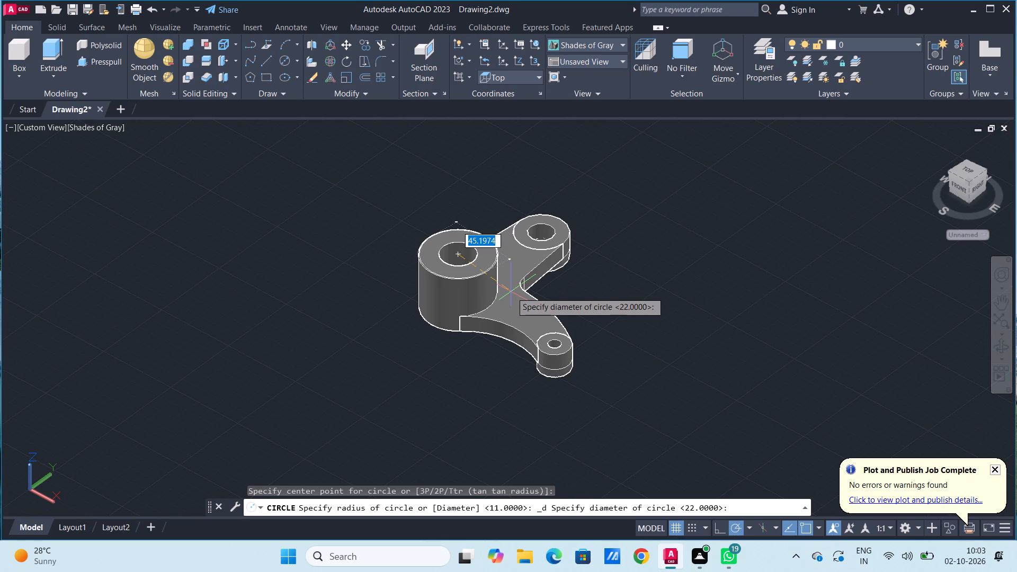
{"action": "type", "text": "44"}
{"action": "key", "text": "Return"}
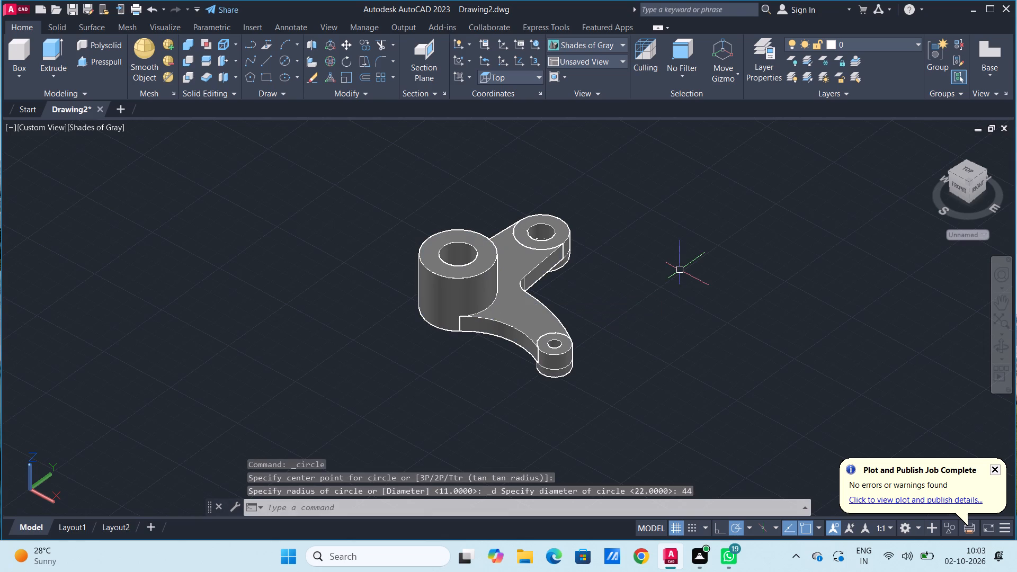
{"action": "key", "text": "Escape"}
{"action": "key", "text": "Escape"}
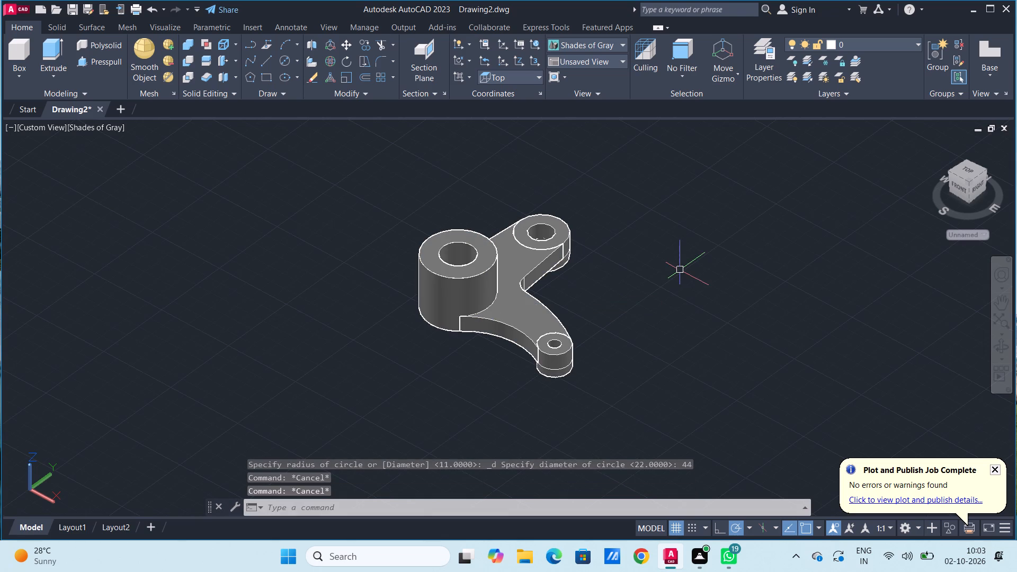
{"action": "key", "text": "Escape"}
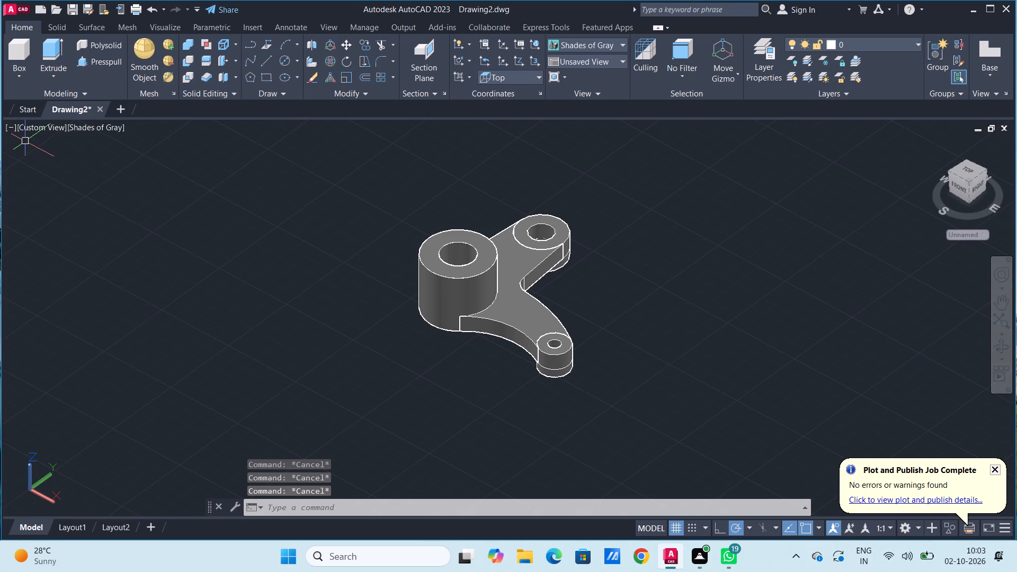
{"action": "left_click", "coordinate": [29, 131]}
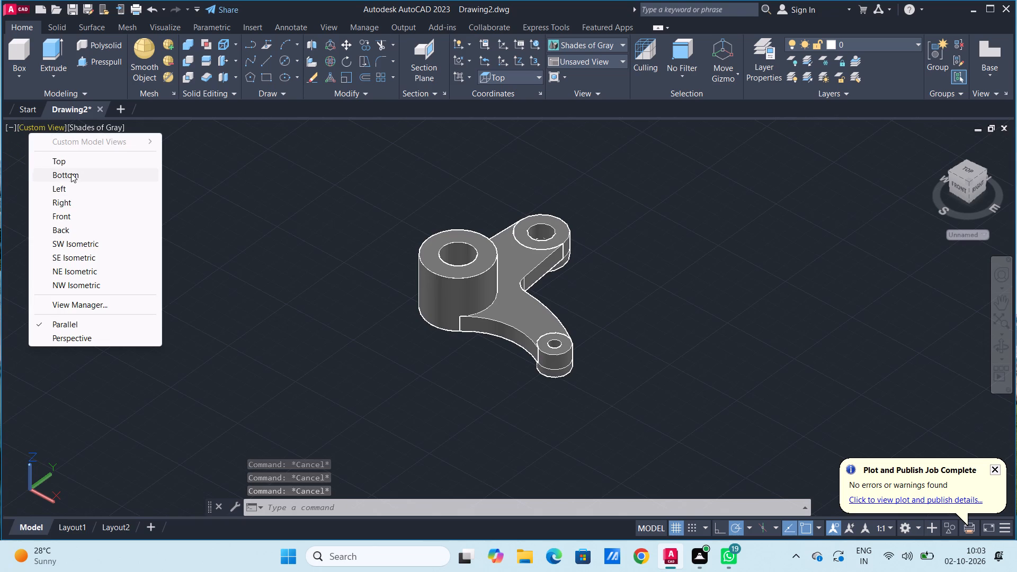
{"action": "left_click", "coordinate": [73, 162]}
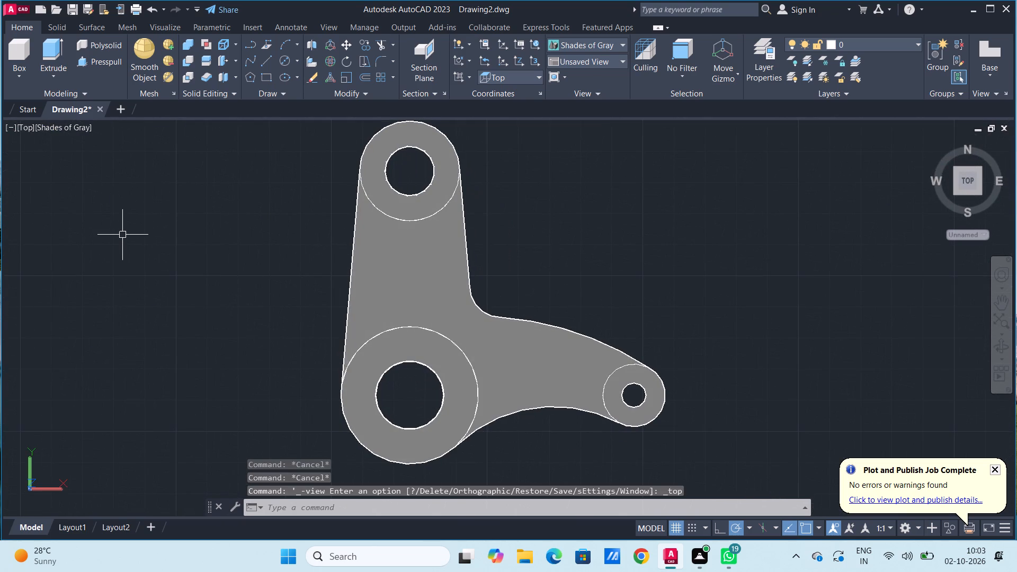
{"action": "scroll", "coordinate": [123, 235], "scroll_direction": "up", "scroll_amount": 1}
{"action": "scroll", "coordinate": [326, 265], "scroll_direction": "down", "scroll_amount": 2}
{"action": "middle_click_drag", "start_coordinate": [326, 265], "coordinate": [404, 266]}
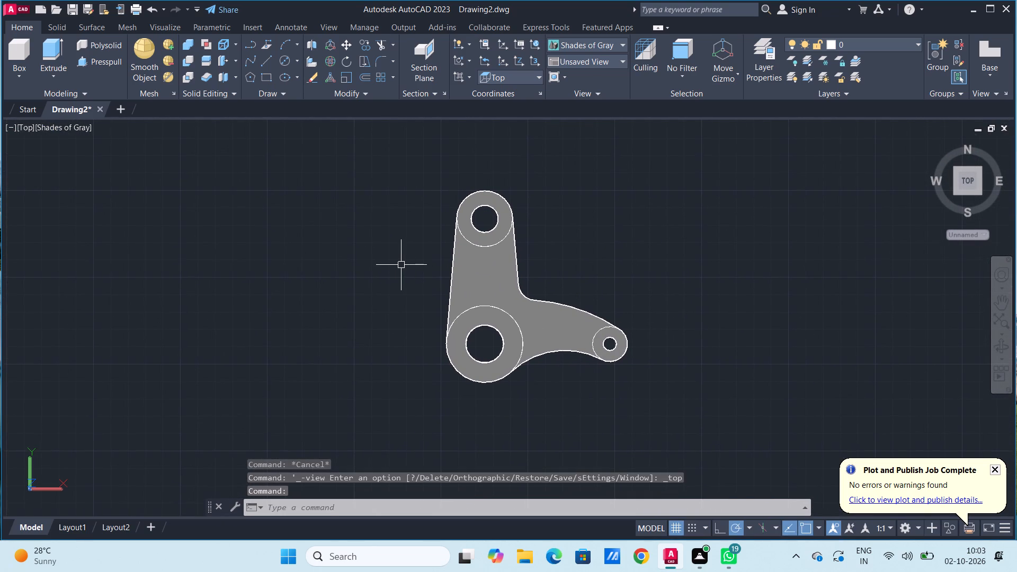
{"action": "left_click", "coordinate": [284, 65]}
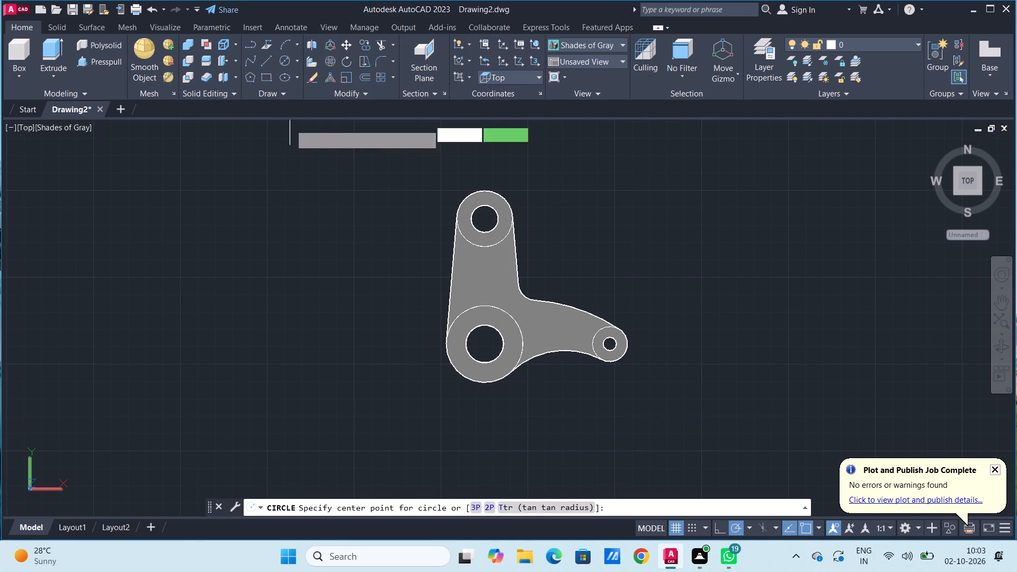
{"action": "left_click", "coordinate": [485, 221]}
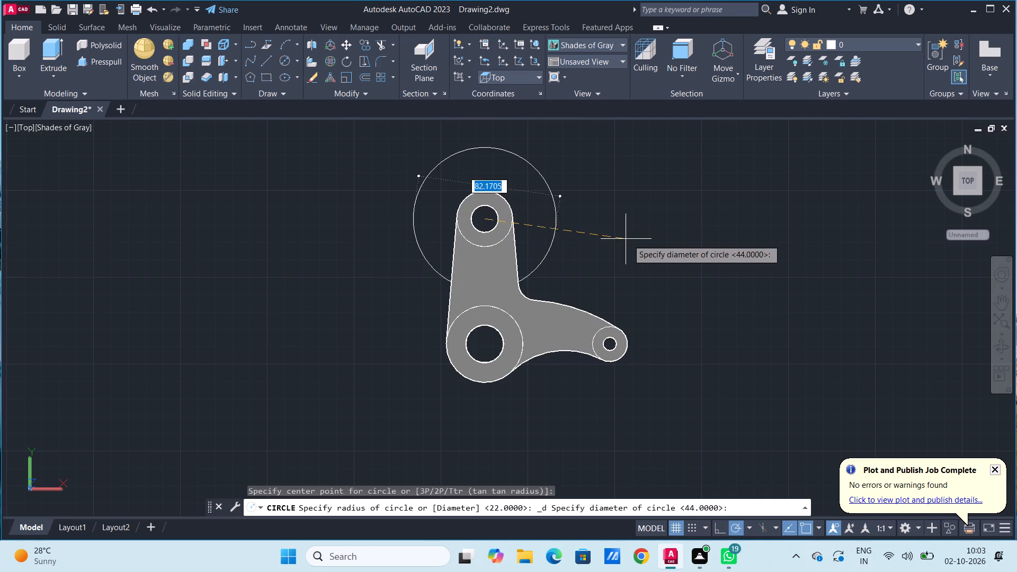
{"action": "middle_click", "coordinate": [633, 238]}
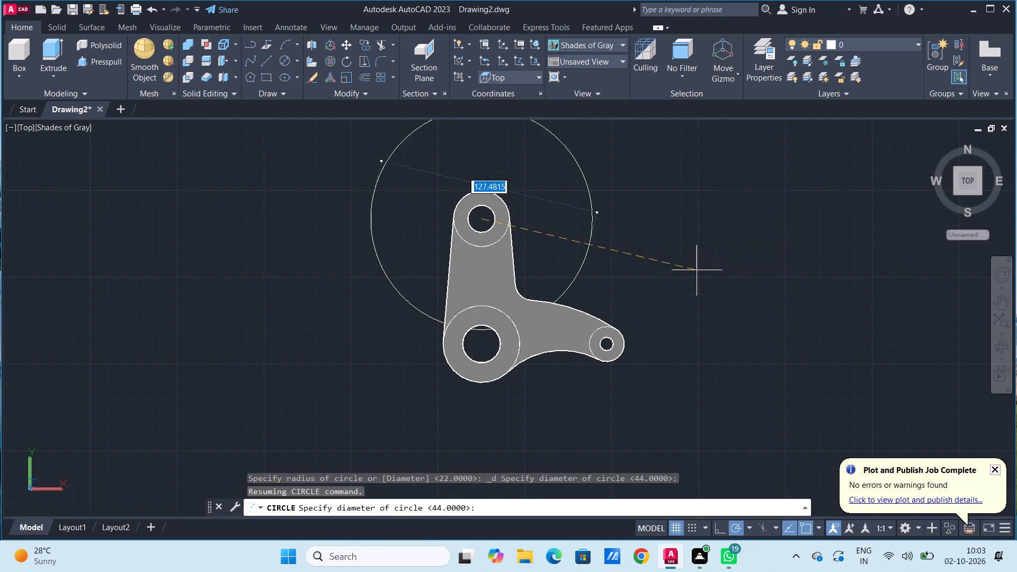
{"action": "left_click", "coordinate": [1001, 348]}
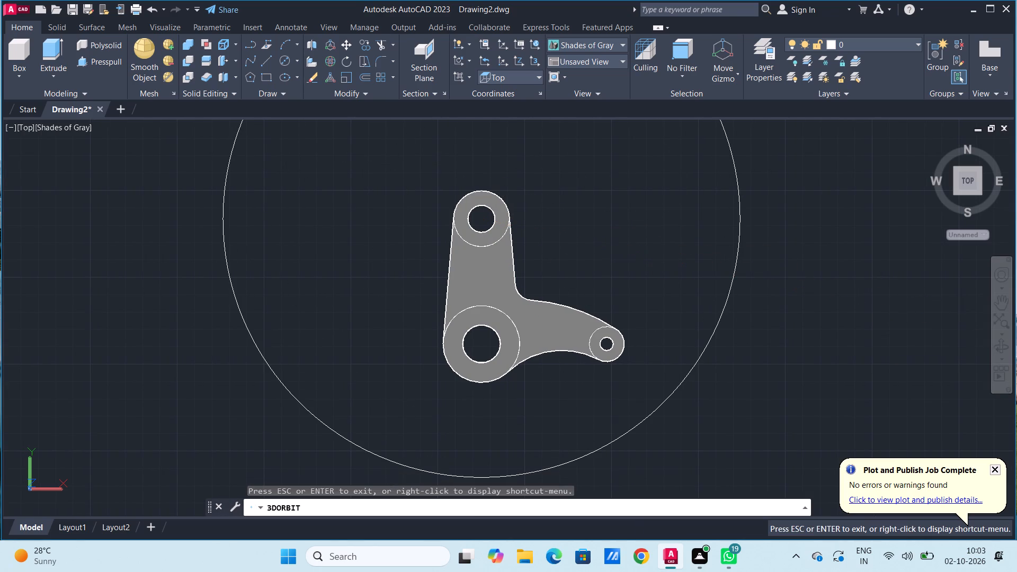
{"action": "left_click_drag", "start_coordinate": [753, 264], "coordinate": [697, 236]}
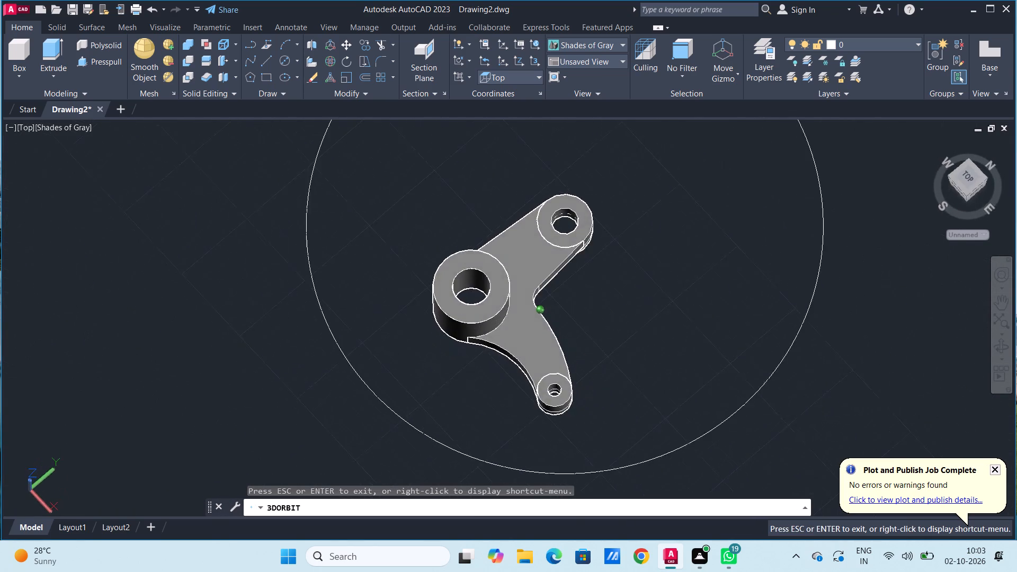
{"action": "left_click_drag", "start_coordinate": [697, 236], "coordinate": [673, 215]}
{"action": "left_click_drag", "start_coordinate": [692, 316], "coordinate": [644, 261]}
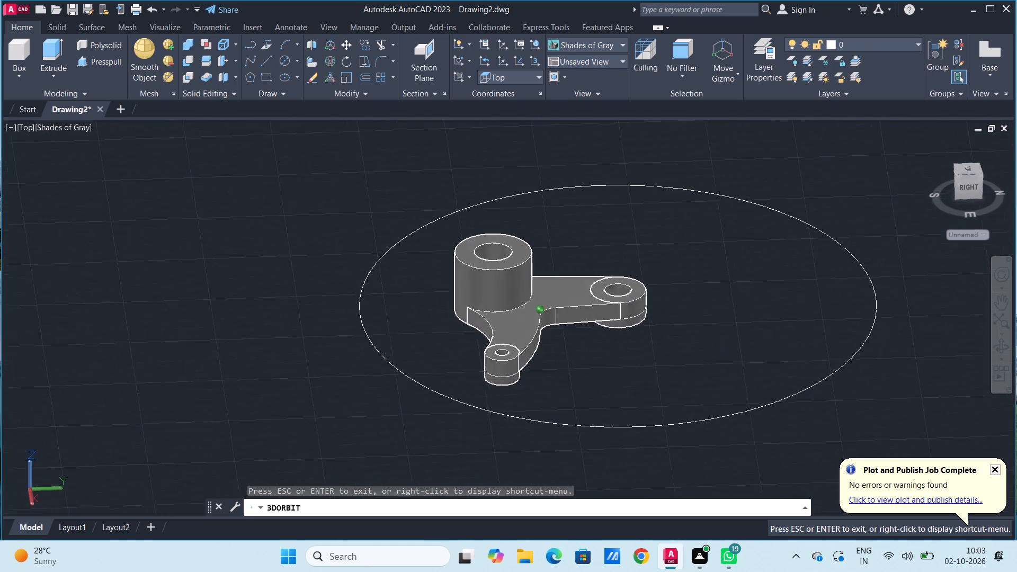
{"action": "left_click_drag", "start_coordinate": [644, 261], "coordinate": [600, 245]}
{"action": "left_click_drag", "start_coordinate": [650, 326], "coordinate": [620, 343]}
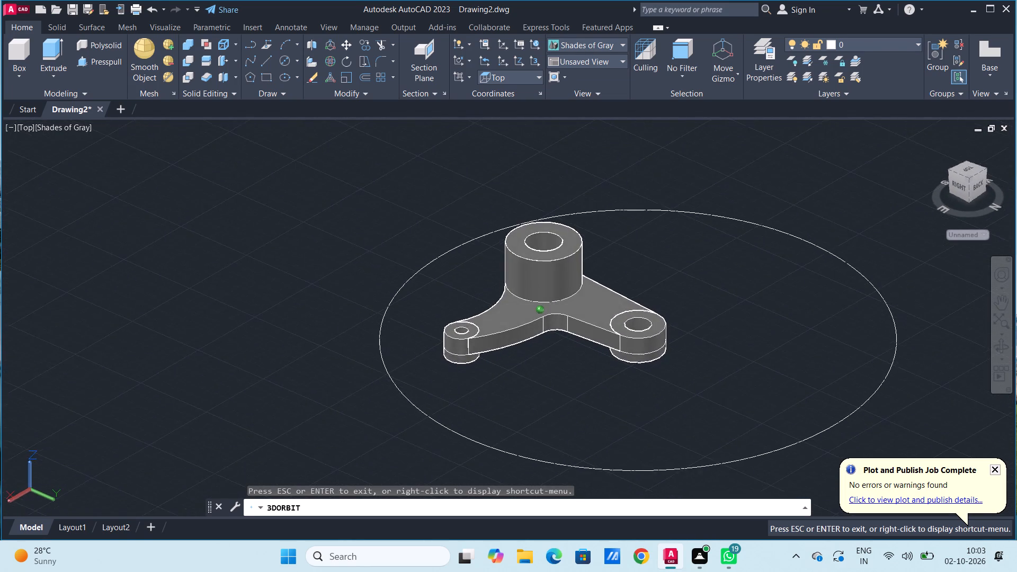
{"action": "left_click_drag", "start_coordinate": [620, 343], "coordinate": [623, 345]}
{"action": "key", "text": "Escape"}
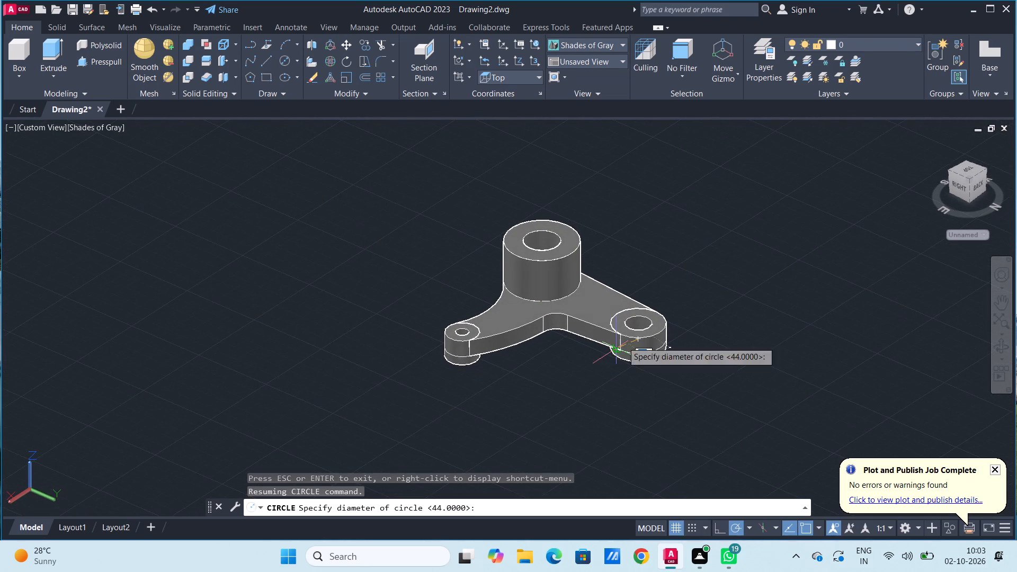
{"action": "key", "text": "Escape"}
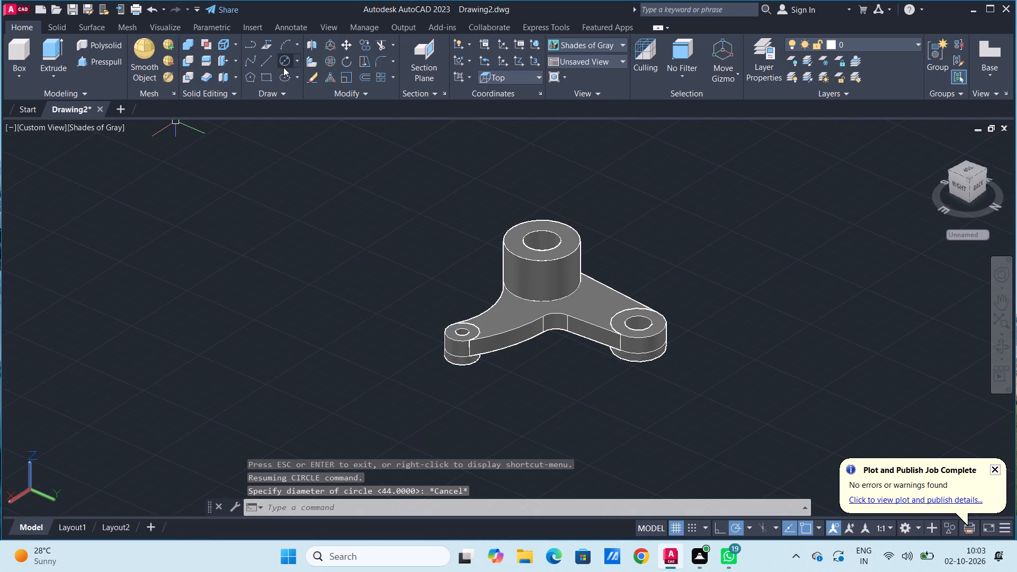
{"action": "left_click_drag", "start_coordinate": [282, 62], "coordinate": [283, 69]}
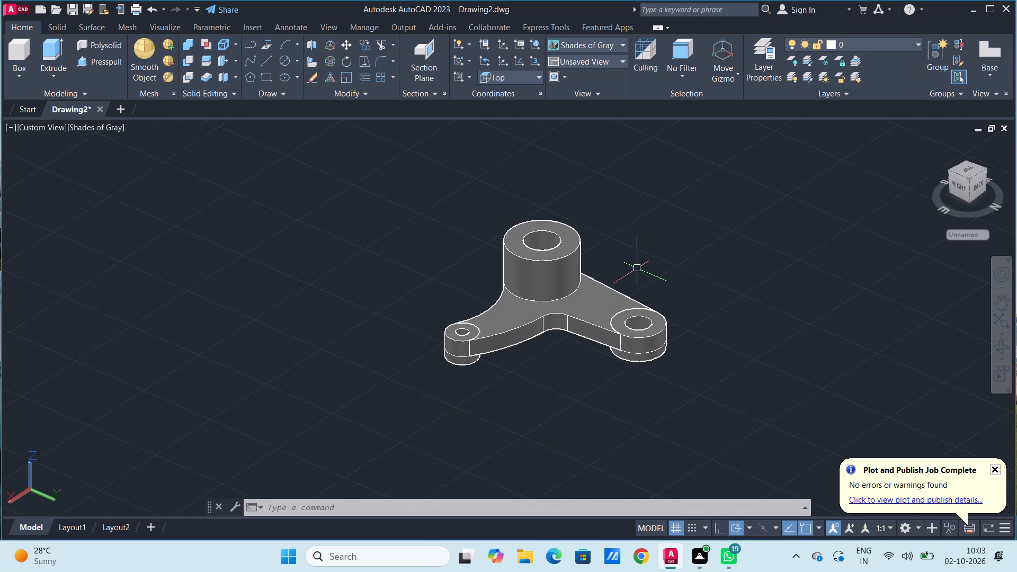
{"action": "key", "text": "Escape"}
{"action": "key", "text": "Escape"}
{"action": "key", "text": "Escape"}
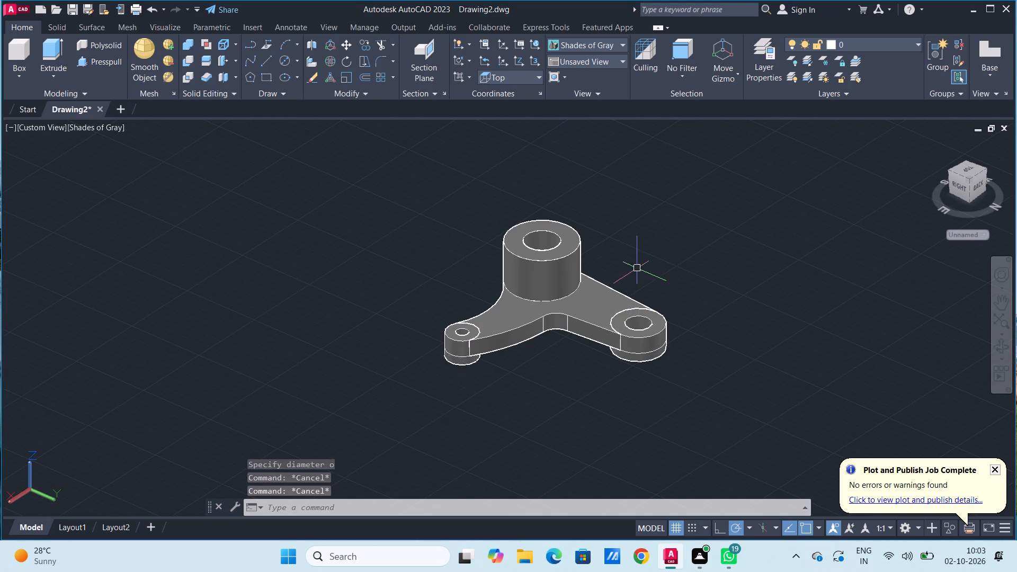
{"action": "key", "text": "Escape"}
Set the visual style to 2D Wireframe and show the lever in the Top view.
{"action": "left_click", "coordinate": [76, 126]}
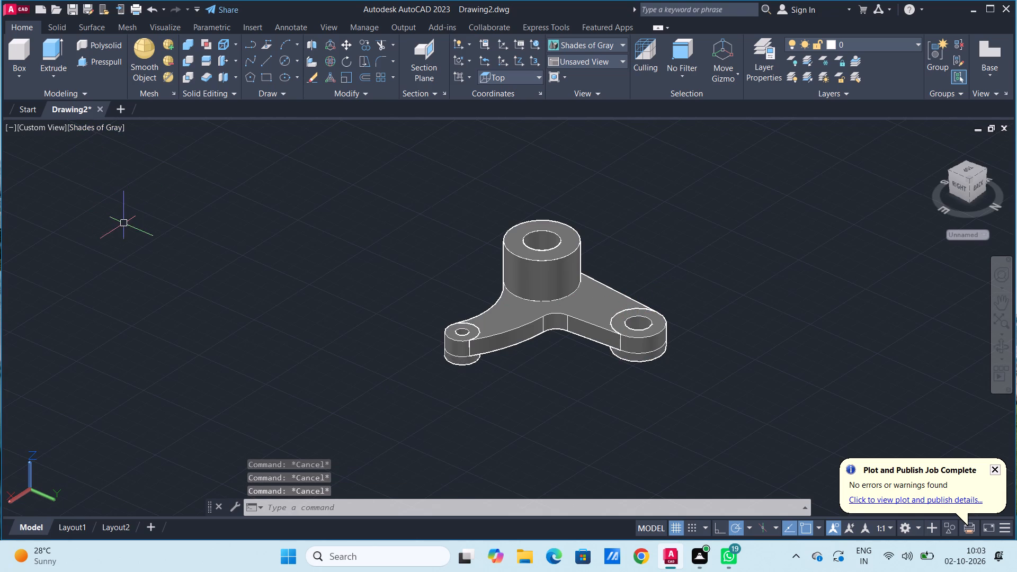
{"action": "left_click", "coordinate": [114, 129]}
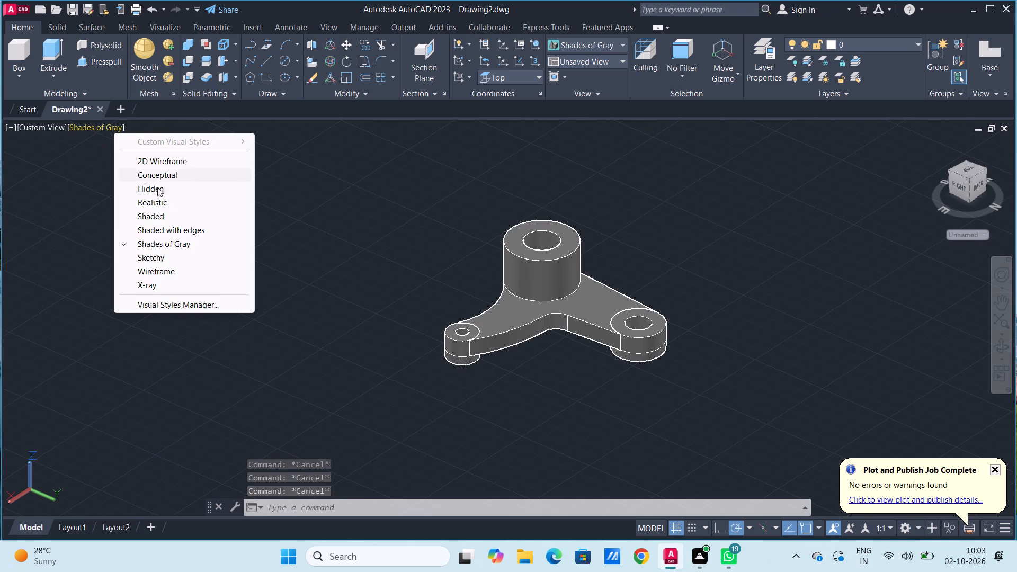
{"action": "left_click", "coordinate": [166, 160]}
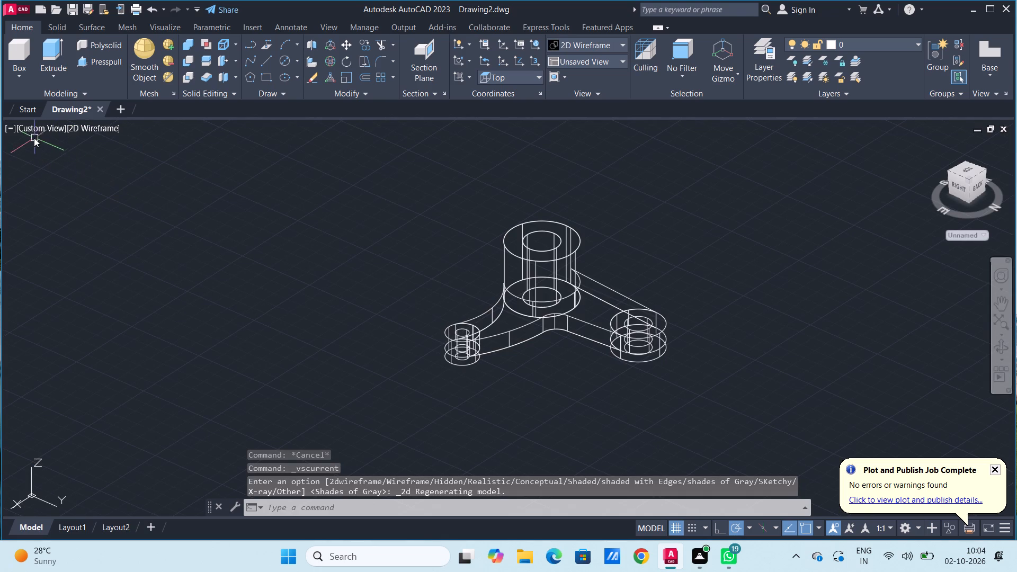
{"action": "left_click", "coordinate": [31, 134]}
{"action": "left_click", "coordinate": [71, 162]}
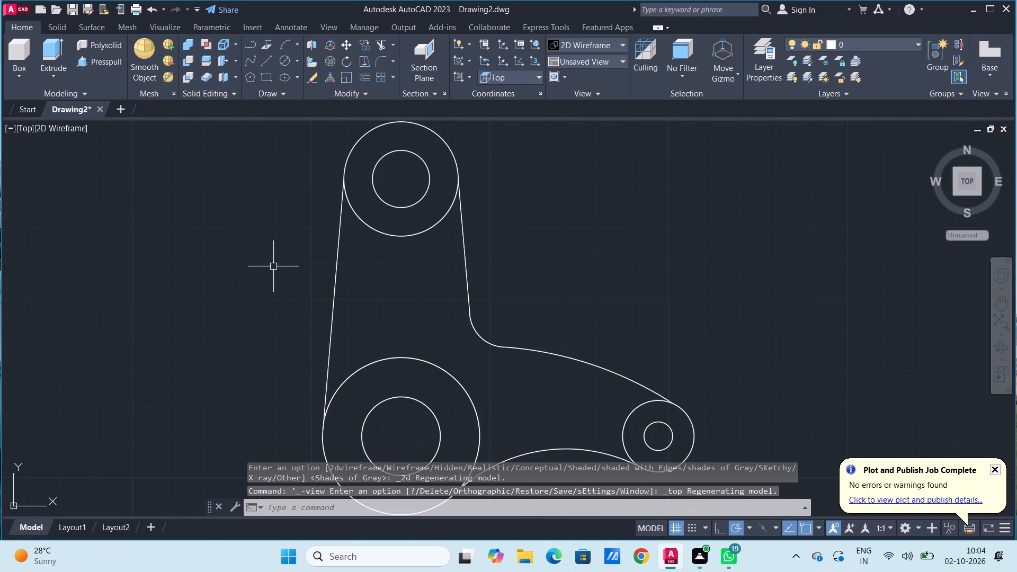
{"action": "scroll", "coordinate": [271, 265], "scroll_direction": "down", "scroll_amount": 3}
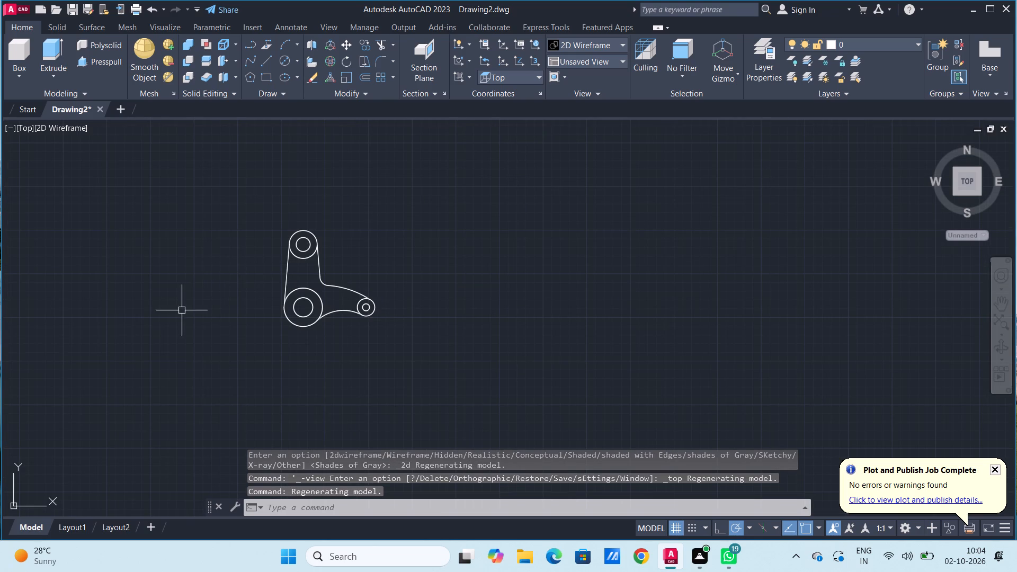
{"action": "middle_click_drag", "start_coordinate": [180, 312], "coordinate": [202, 322]}
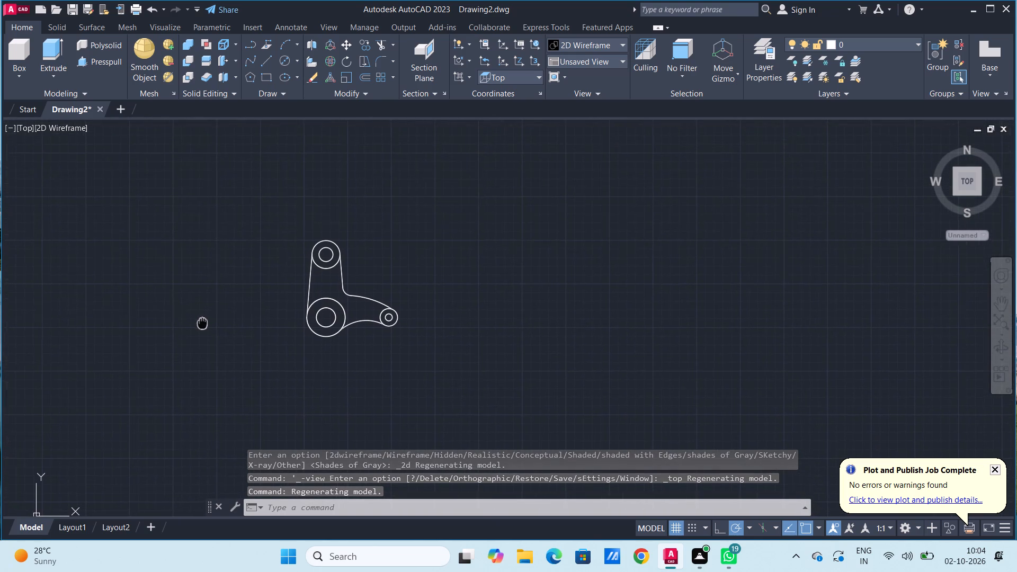
{"action": "middle_click_drag", "start_coordinate": [202, 322], "coordinate": [191, 324]}
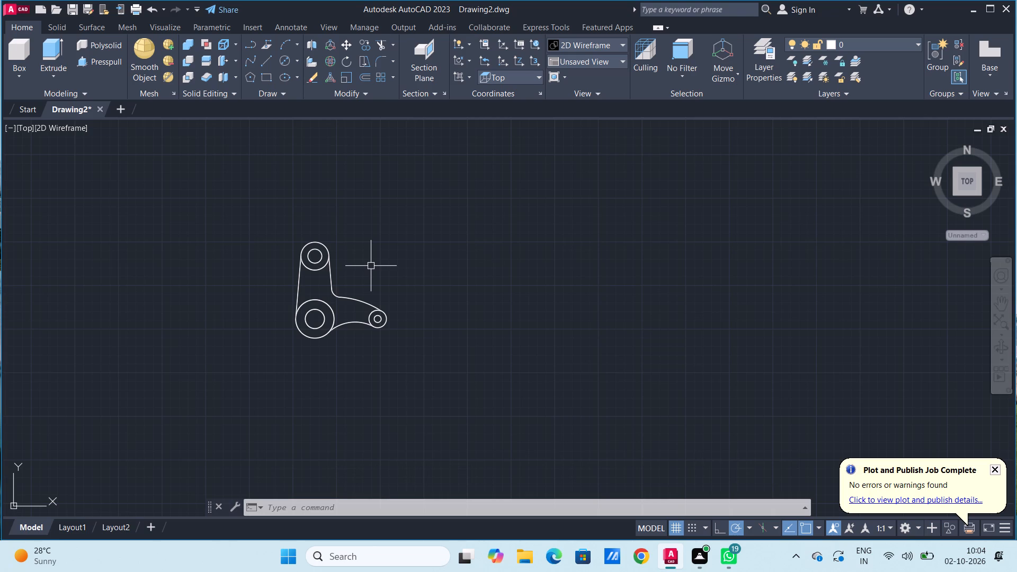
Switch the workspace to Drafting & Annotation.
{"action": "left_click", "coordinate": [914, 524]}
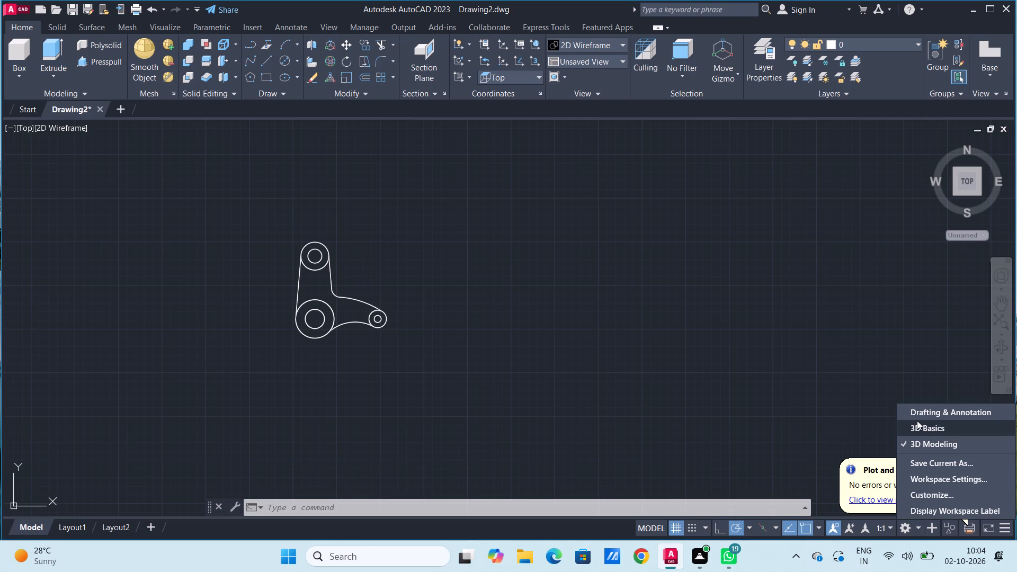
{"action": "left_click", "coordinate": [918, 409]}
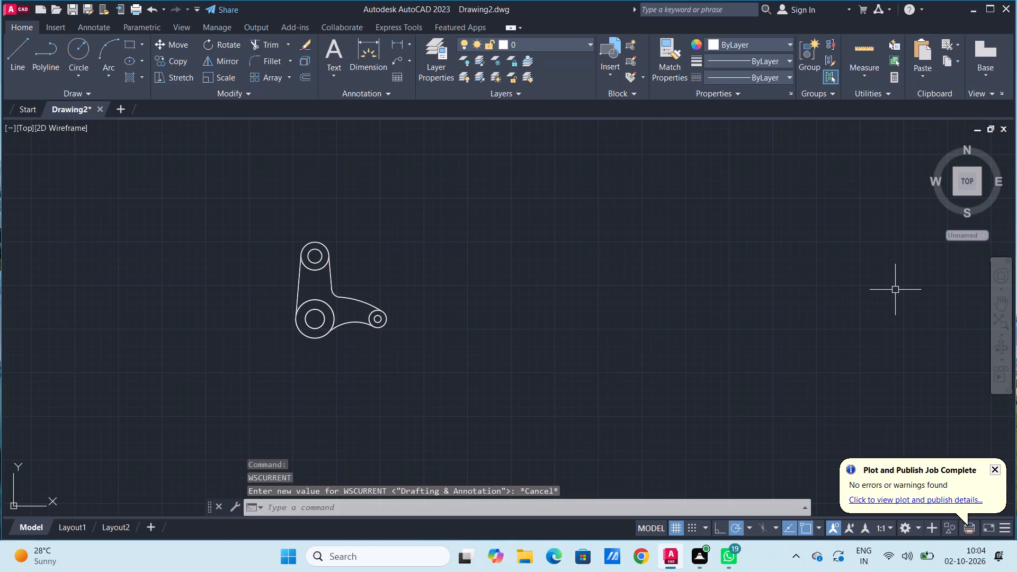
Orbit the wireframe lever to an angled 3D view and examine its hub, bosses and arms.
{"action": "left_click", "coordinate": [1000, 348]}
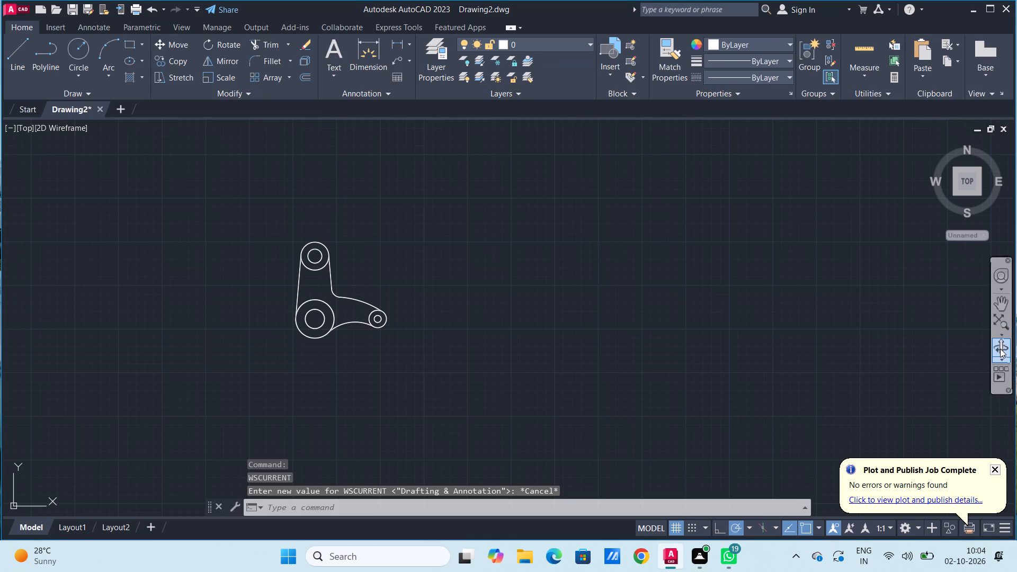
{"action": "left_click_drag", "start_coordinate": [652, 377], "coordinate": [601, 333]}
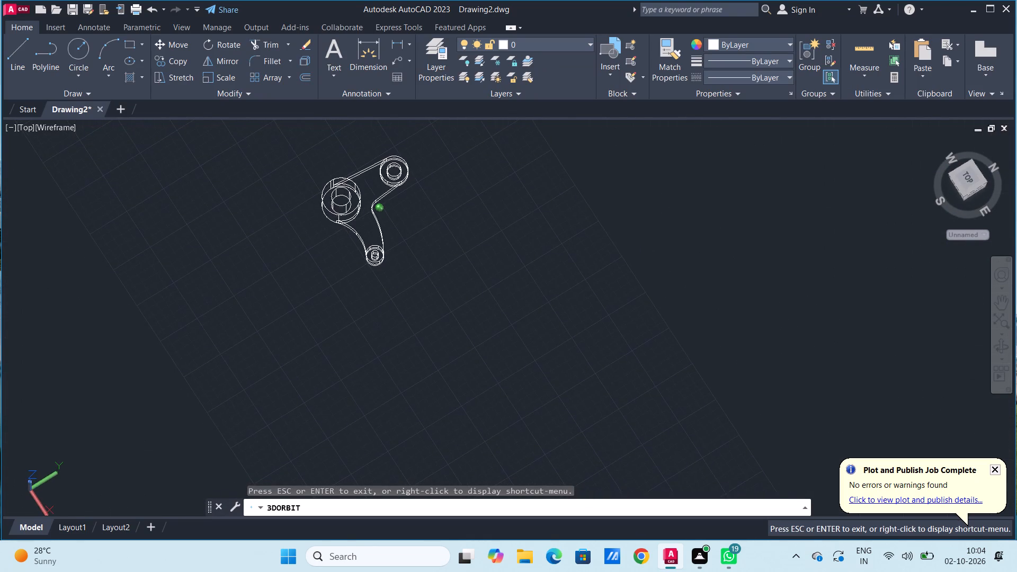
{"action": "left_click_drag", "start_coordinate": [601, 333], "coordinate": [650, 289]}
{"action": "scroll", "coordinate": [349, 176], "scroll_direction": "down", "scroll_amount": 1}
{"action": "scroll", "coordinate": [349, 176], "scroll_direction": "up", "scroll_amount": 3}
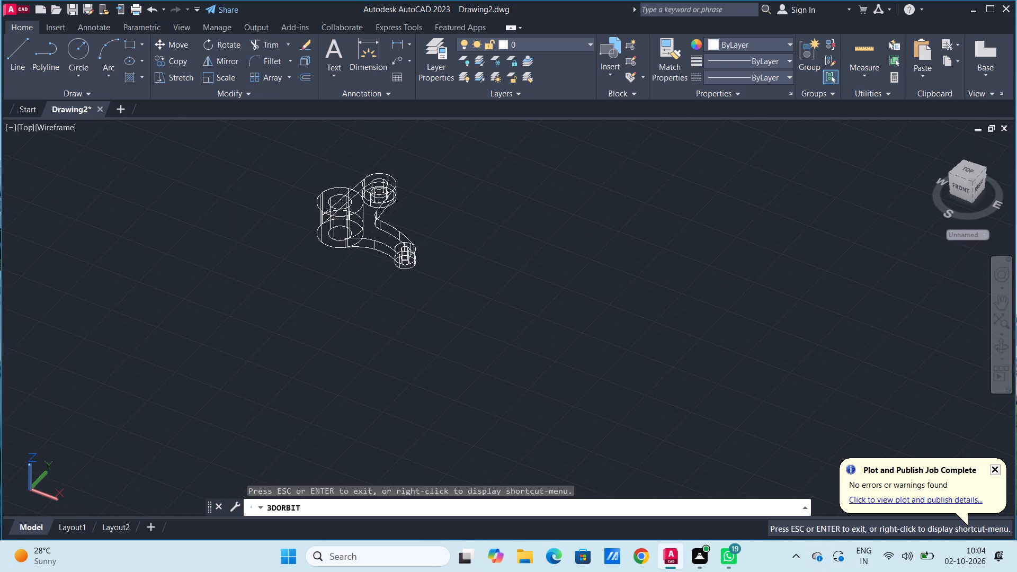
{"action": "scroll", "coordinate": [347, 159], "scroll_direction": "up", "scroll_amount": 8}
{"action": "middle_click_drag", "start_coordinate": [378, 177], "coordinate": [461, 276]}
{"action": "middle_click_drag", "start_coordinate": [463, 275], "coordinate": [474, 260]}
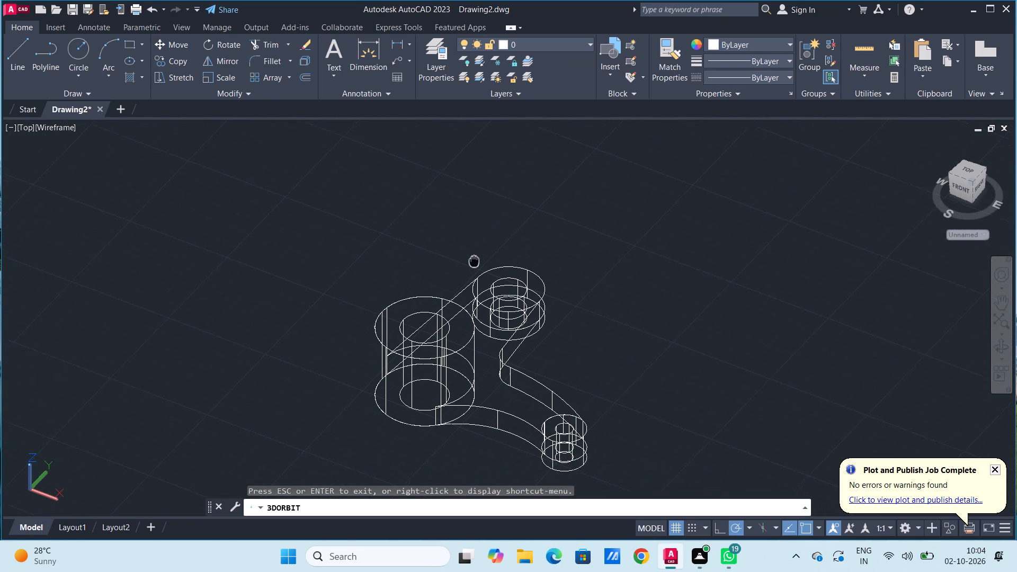
{"action": "middle_click_drag", "start_coordinate": [474, 260], "coordinate": [479, 251]}
{"action": "scroll", "coordinate": [476, 257], "scroll_direction": "up", "scroll_amount": 3}
{"action": "middle_click_drag", "start_coordinate": [465, 284], "coordinate": [412, 248]}
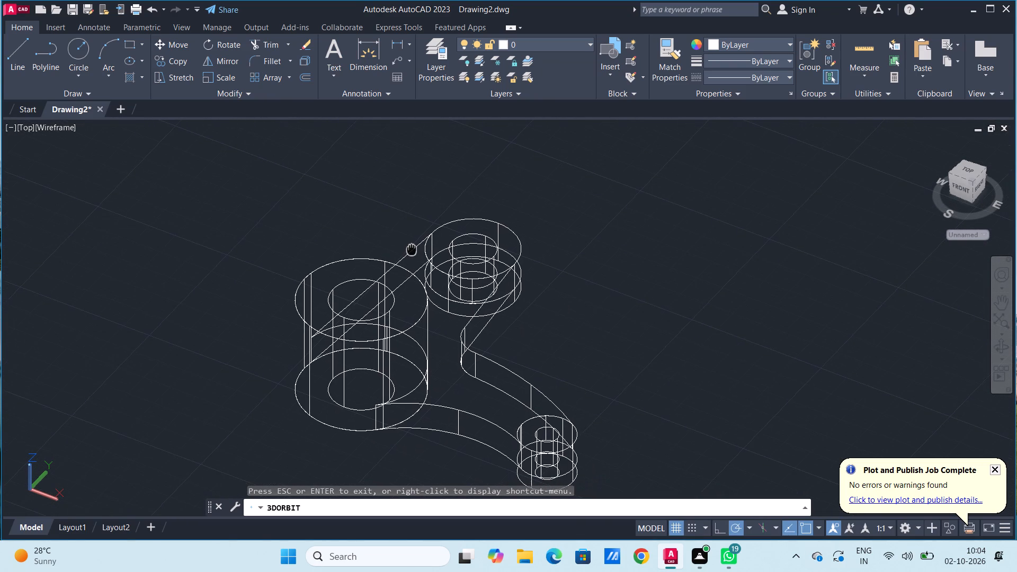
{"action": "left_click_drag", "start_coordinate": [407, 241], "coordinate": [425, 230]}
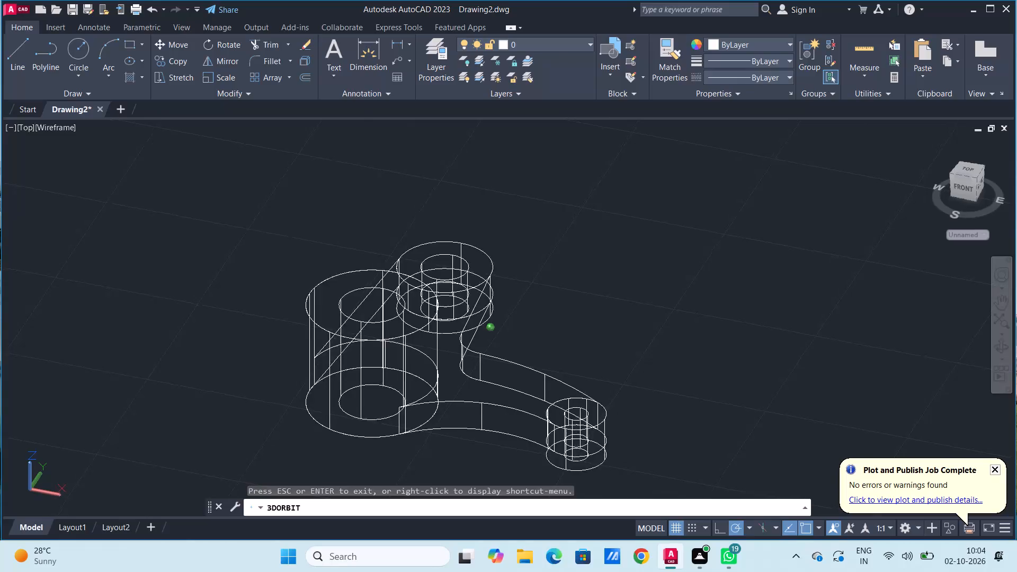
{"action": "left_click_drag", "start_coordinate": [425, 230], "coordinate": [417, 233]}
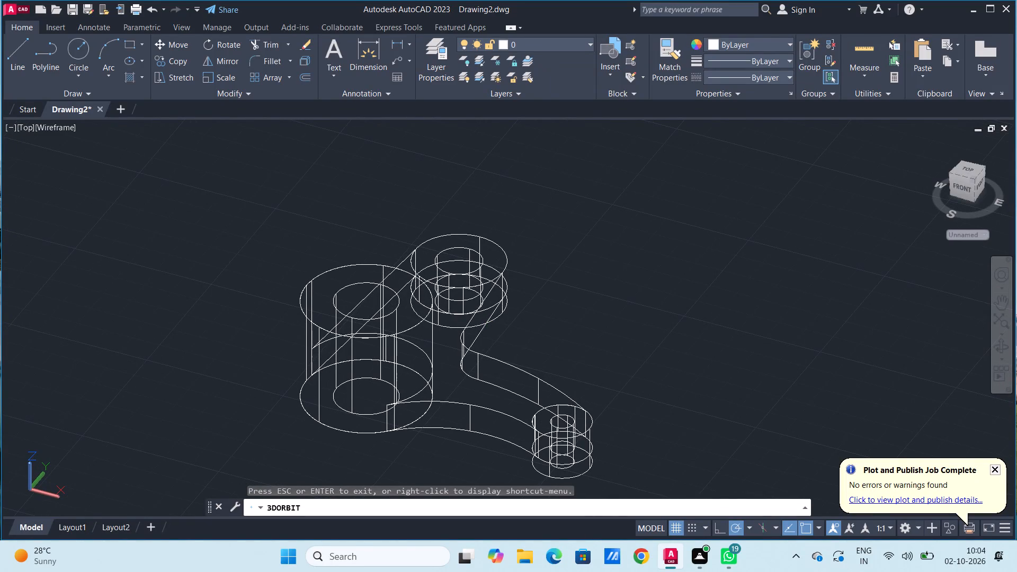
{"action": "key", "text": "Escape"}
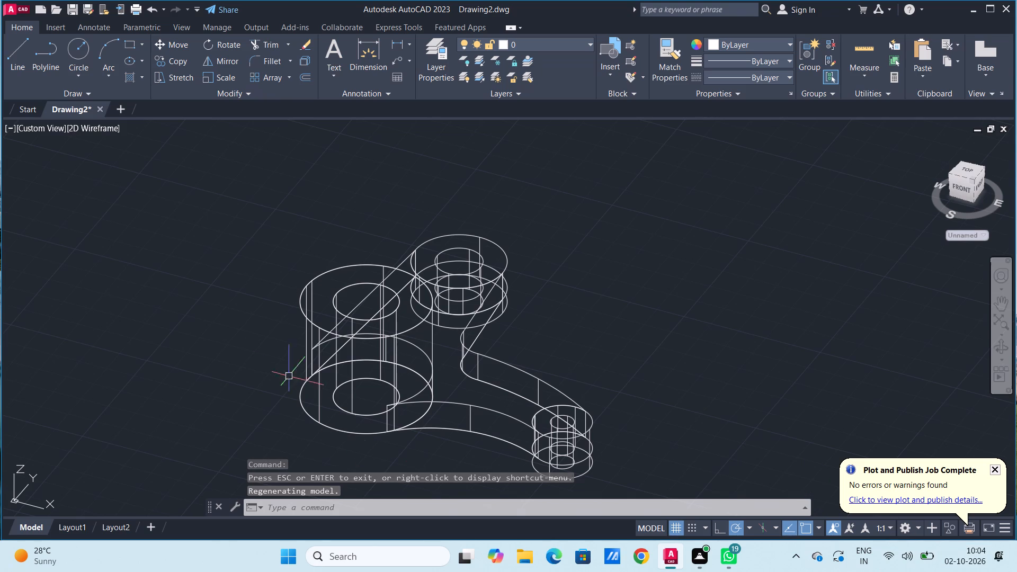
Set the visual style to Shaded with Edges.
{"action": "left_click", "coordinate": [92, 127]}
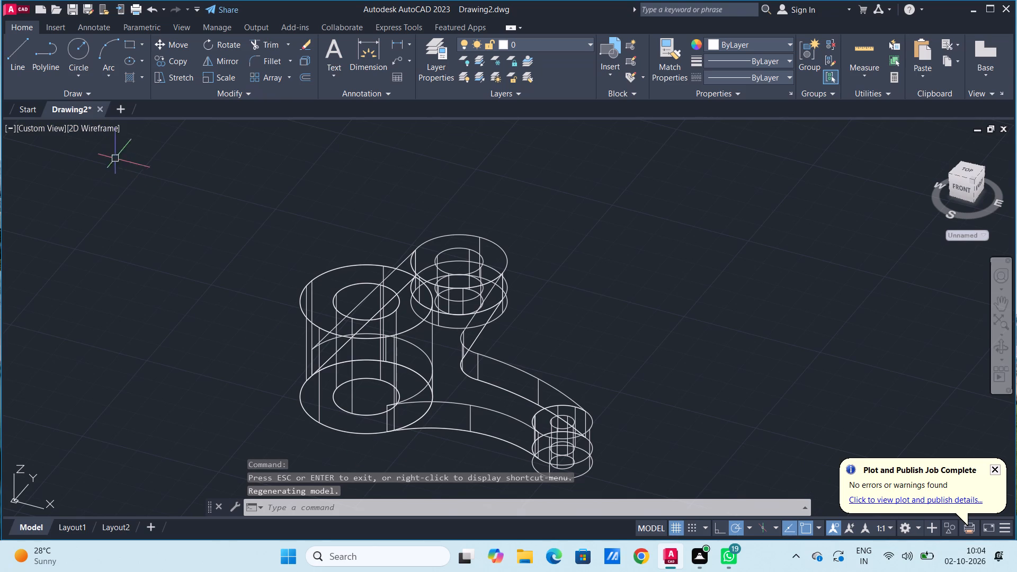
{"action": "left_click", "coordinate": [112, 128]}
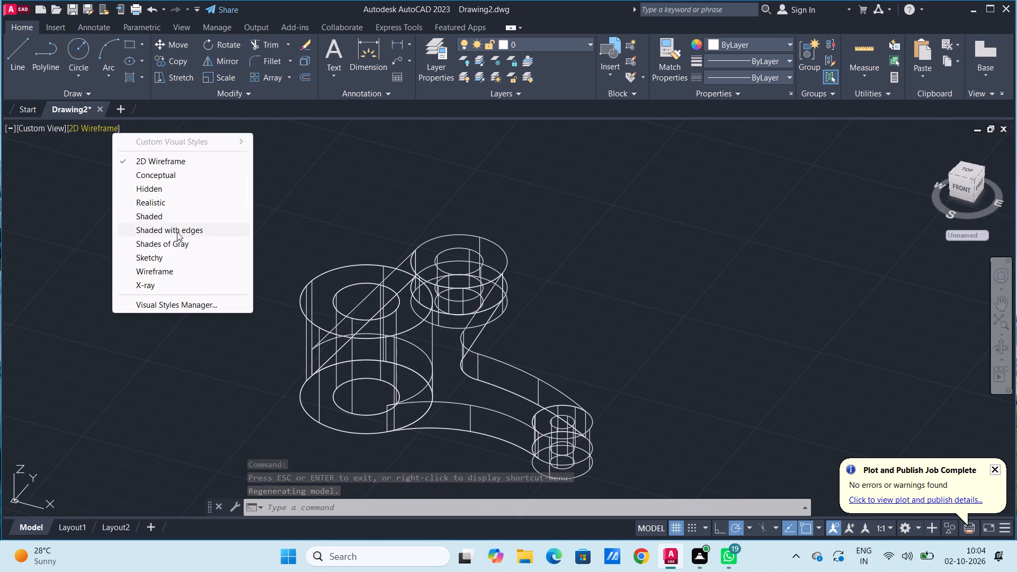
{"action": "left_click", "coordinate": [177, 233]}
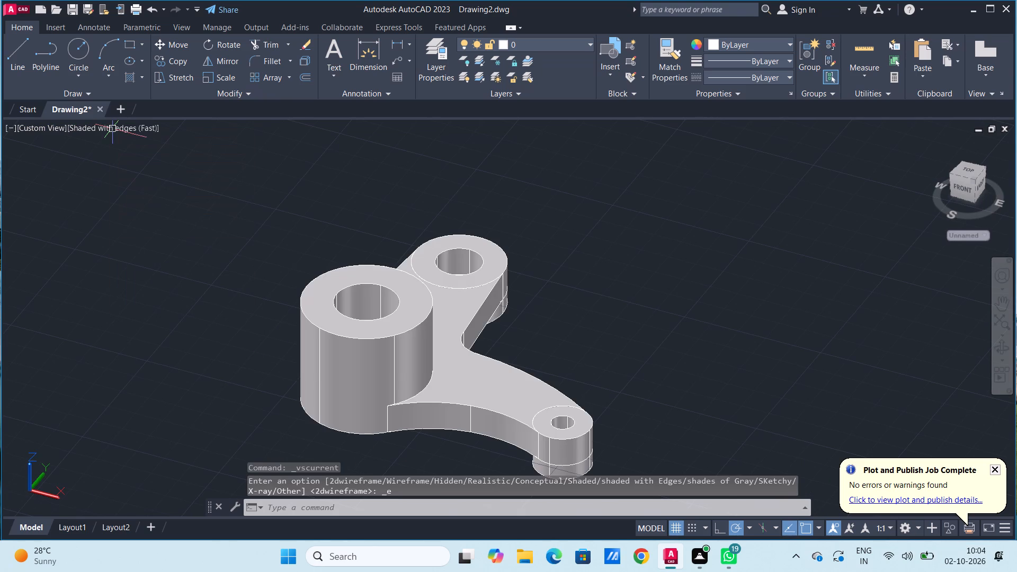
{"action": "key", "text": "Escape"}
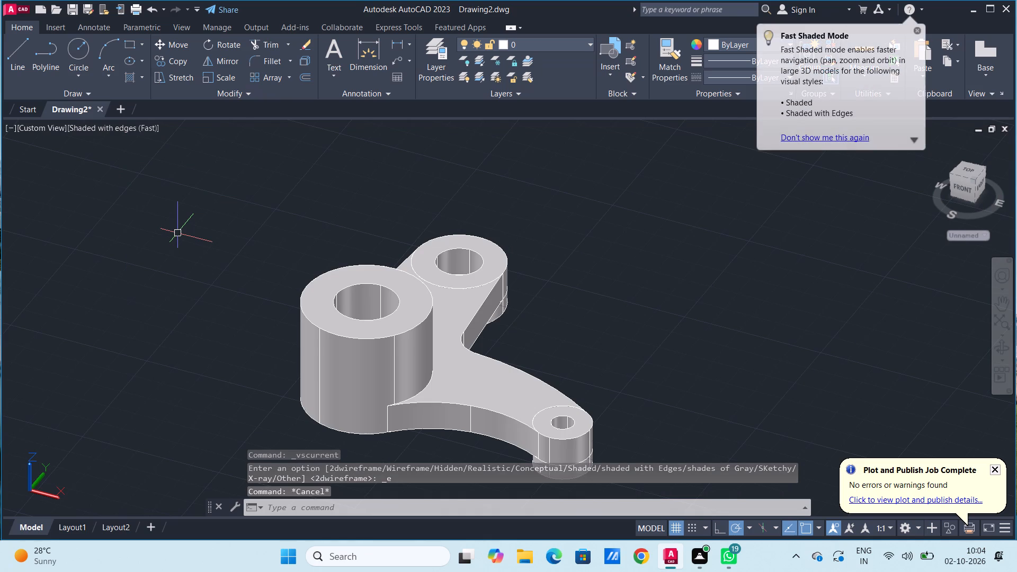
{"action": "key", "text": "Escape"}
{"action": "key", "text": "Escape"}
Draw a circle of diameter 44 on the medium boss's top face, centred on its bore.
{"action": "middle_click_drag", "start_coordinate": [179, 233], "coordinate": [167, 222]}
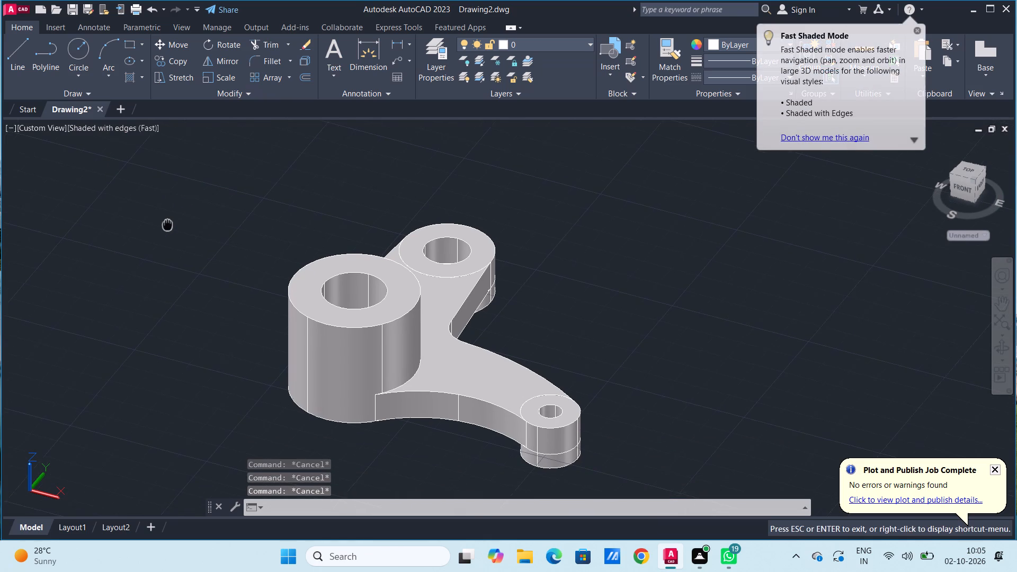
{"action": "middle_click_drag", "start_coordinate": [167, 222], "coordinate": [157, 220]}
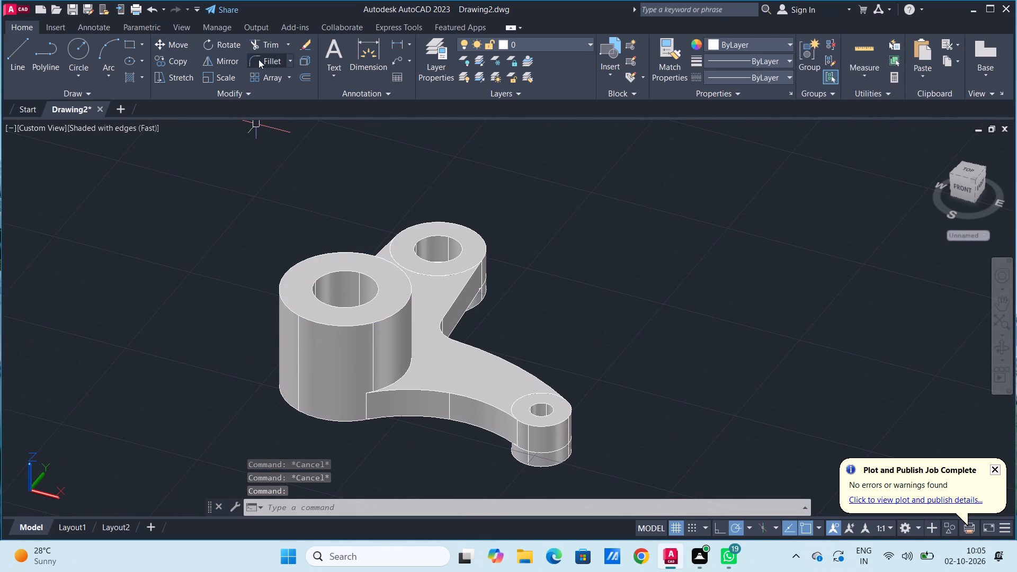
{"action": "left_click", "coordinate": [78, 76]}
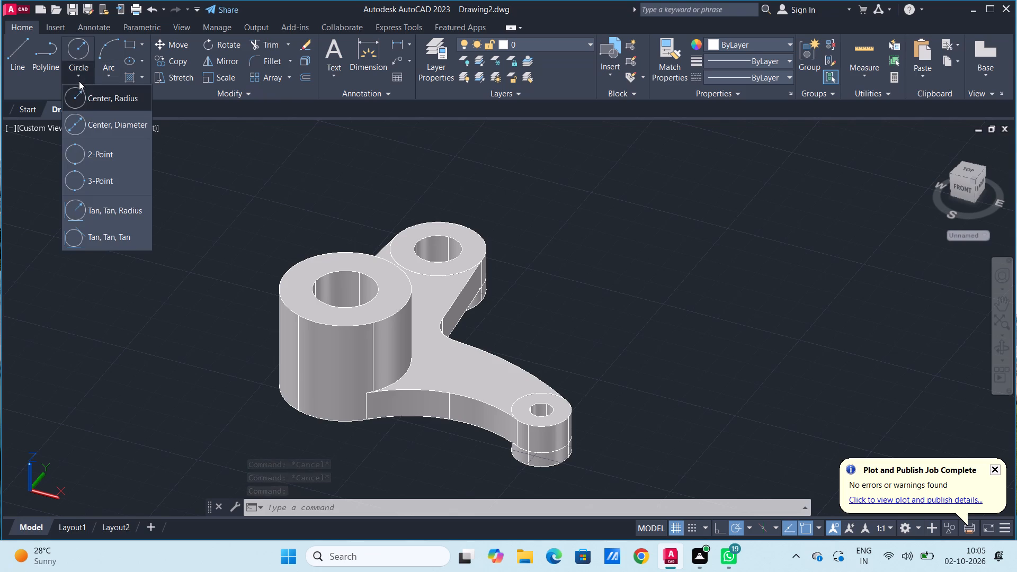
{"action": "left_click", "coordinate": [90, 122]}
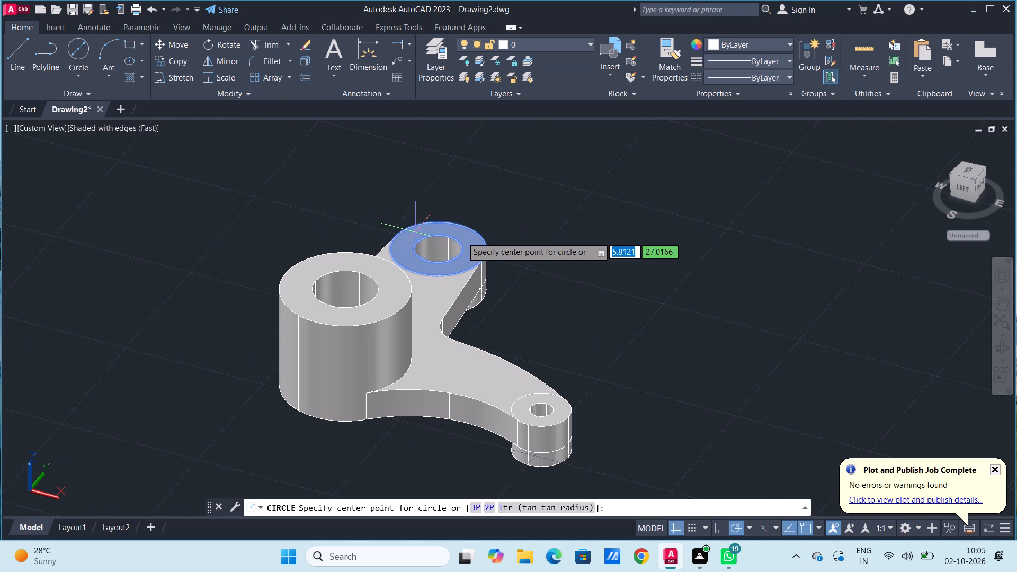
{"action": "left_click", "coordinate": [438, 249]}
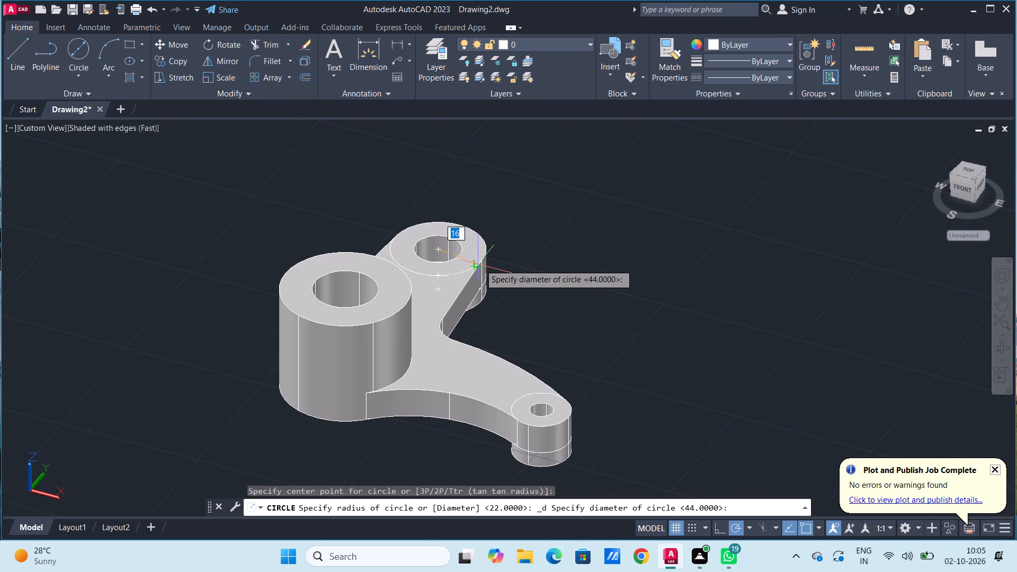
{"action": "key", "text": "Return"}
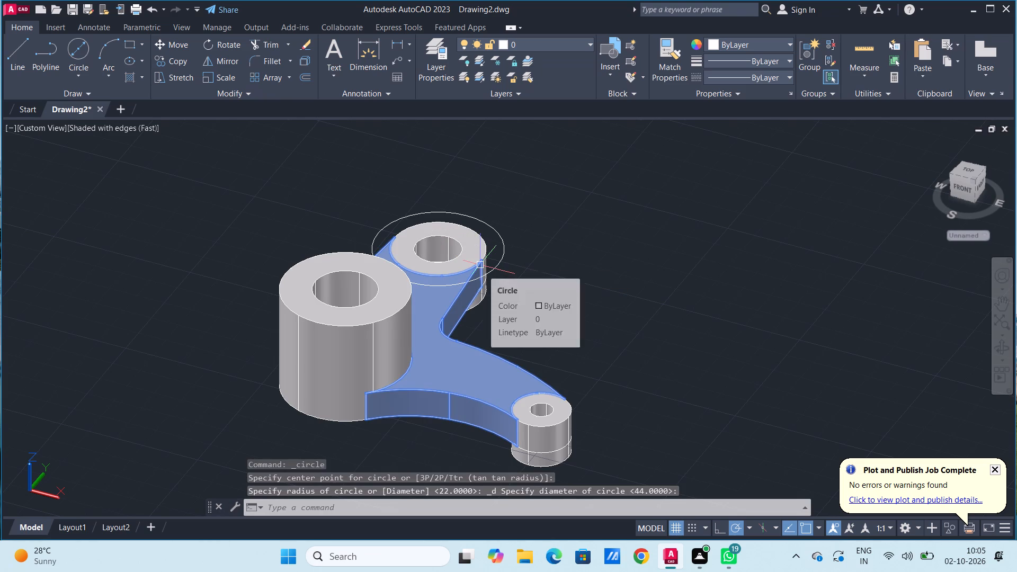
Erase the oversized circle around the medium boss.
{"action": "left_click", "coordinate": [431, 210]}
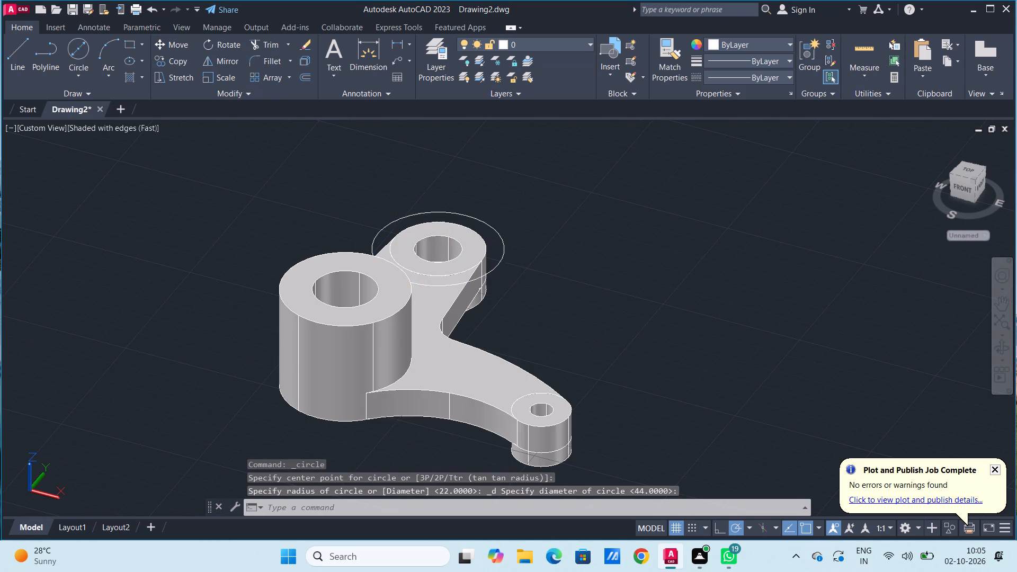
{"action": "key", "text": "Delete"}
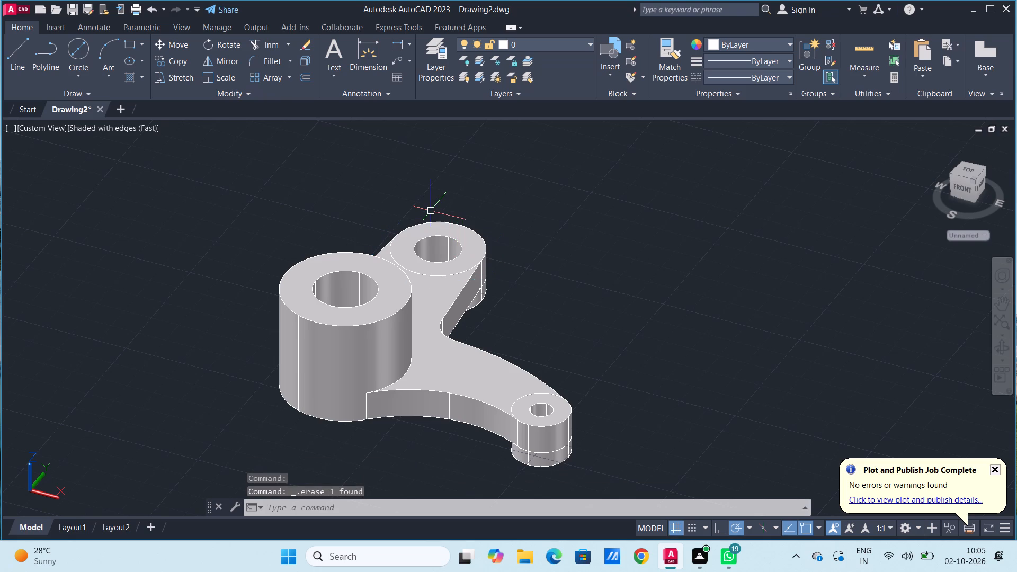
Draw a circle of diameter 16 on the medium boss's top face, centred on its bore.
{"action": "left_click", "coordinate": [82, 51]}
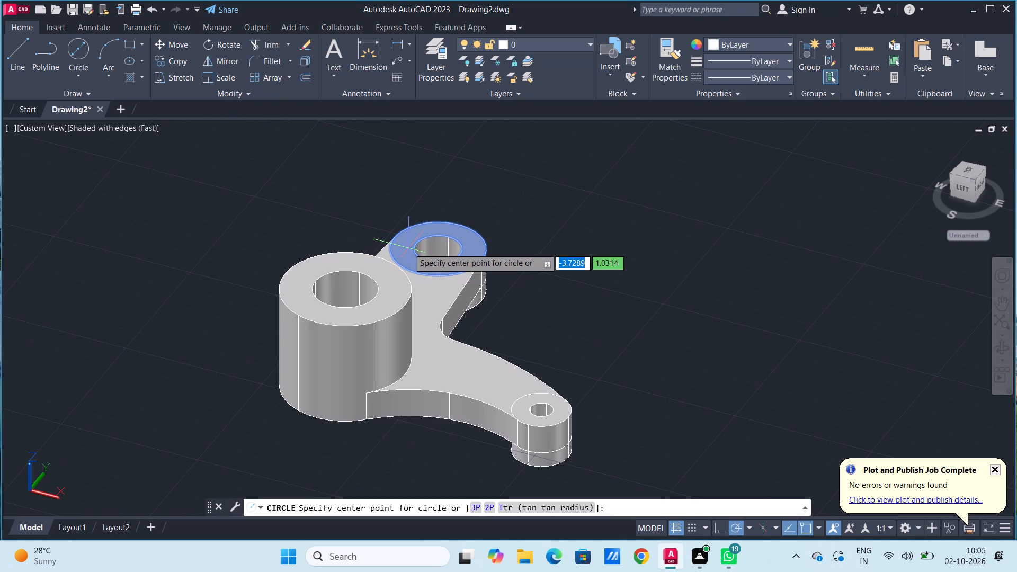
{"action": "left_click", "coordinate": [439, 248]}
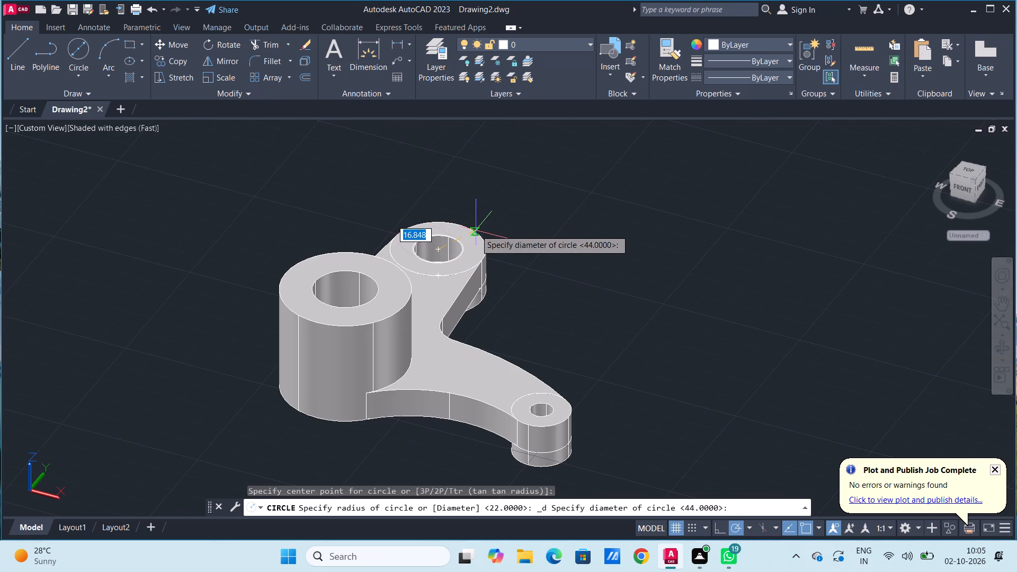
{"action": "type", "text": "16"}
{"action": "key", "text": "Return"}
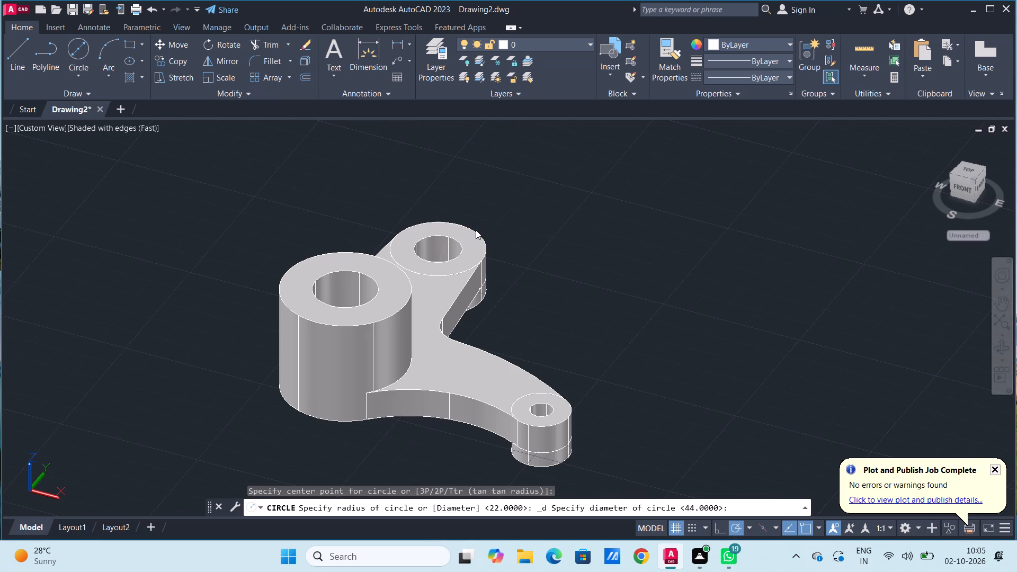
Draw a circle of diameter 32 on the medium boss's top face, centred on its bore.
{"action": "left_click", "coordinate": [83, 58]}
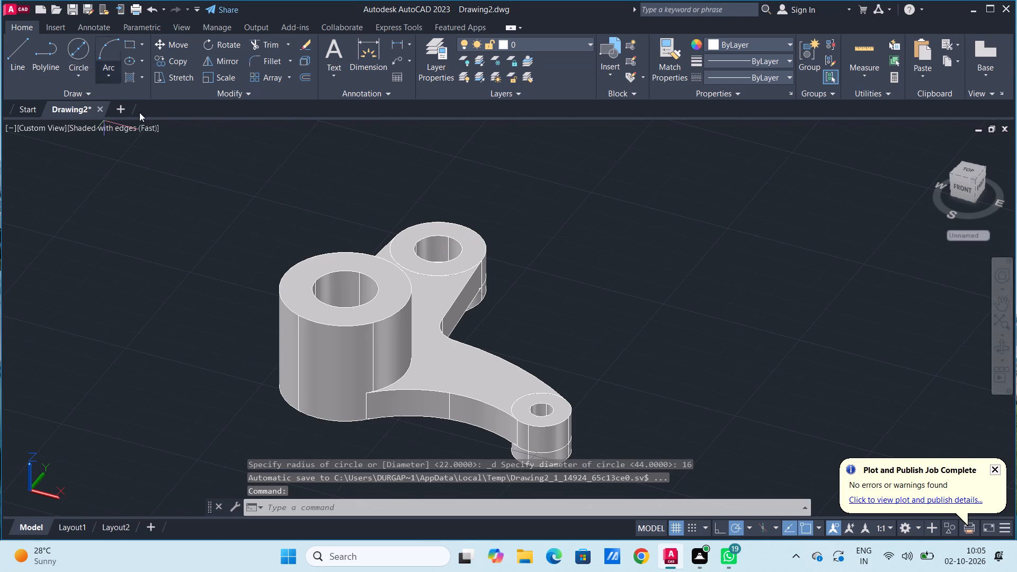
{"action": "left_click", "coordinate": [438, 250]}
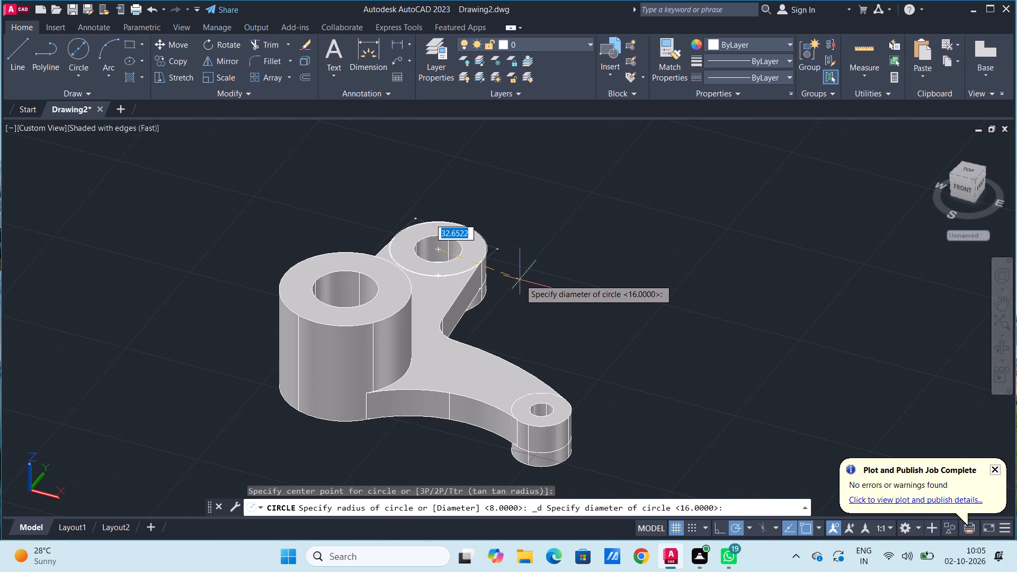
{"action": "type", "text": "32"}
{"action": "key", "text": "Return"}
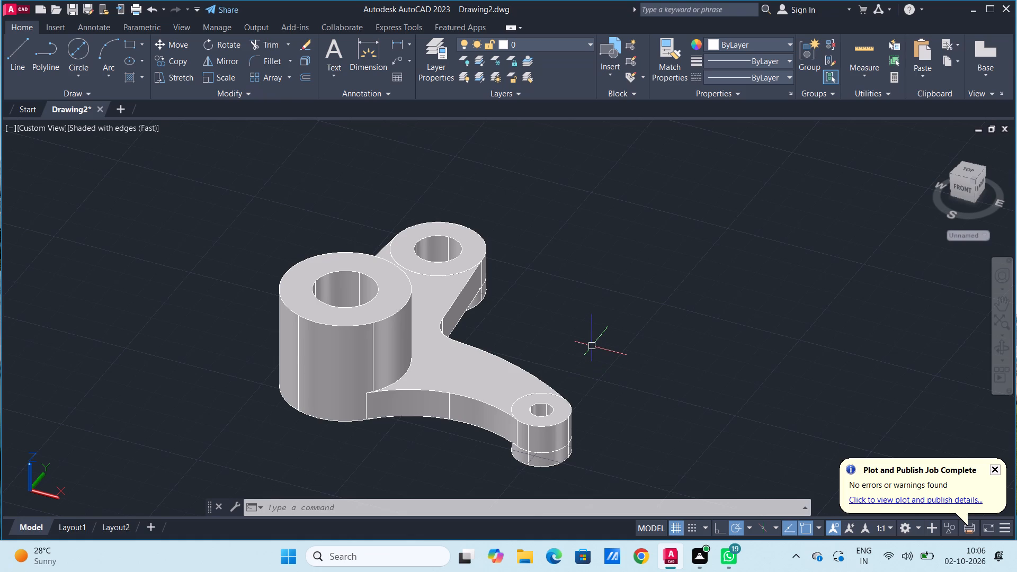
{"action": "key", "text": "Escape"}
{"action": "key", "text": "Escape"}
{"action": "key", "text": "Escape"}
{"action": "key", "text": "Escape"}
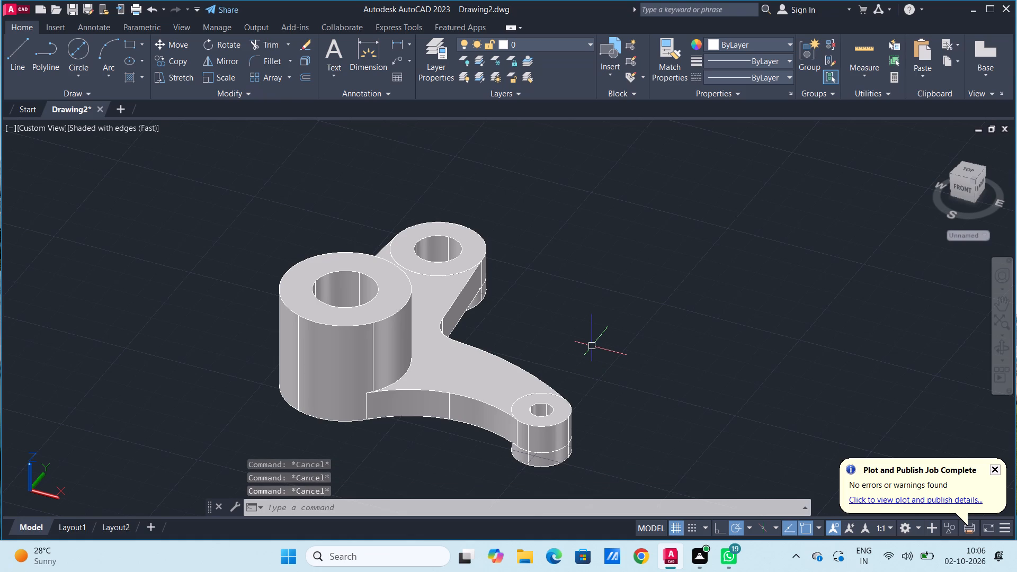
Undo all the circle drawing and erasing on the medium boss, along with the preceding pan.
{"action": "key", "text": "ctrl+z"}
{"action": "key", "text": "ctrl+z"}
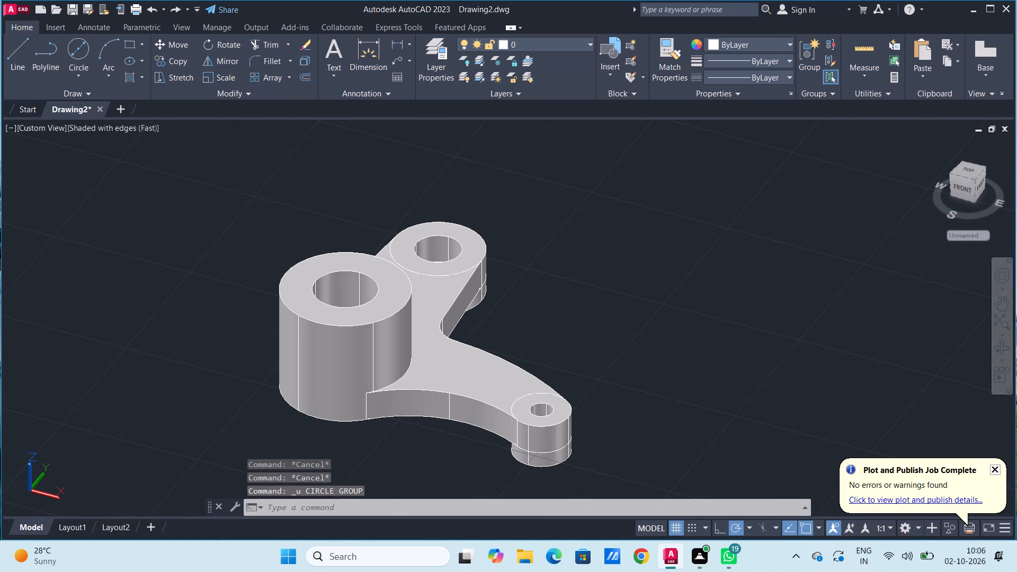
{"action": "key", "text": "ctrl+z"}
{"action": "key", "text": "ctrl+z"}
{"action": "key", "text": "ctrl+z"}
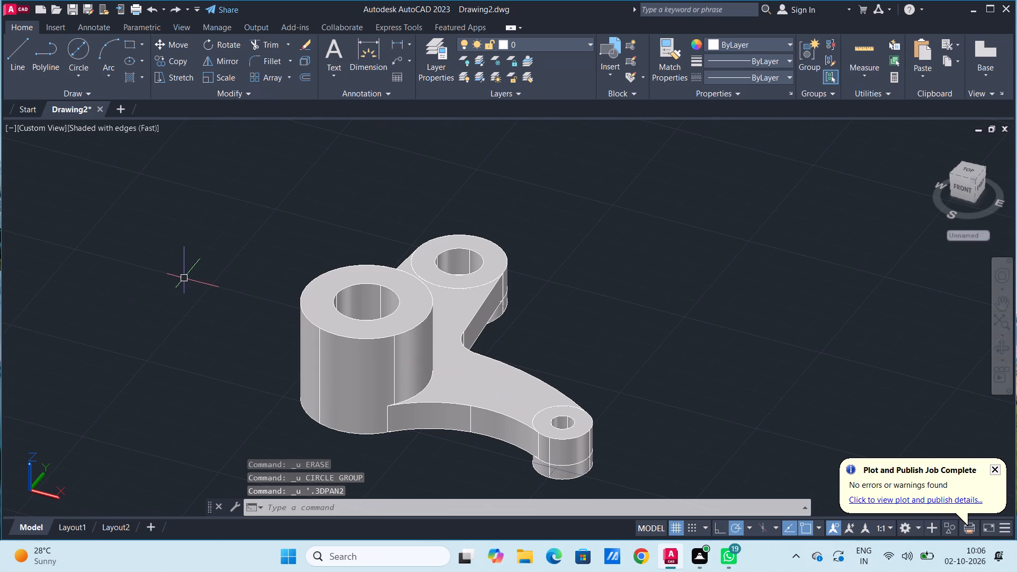
Examine the lever's underside, bosses and arms from the bottom view and several orbited angles.
{"action": "left_click", "coordinate": [41, 130]}
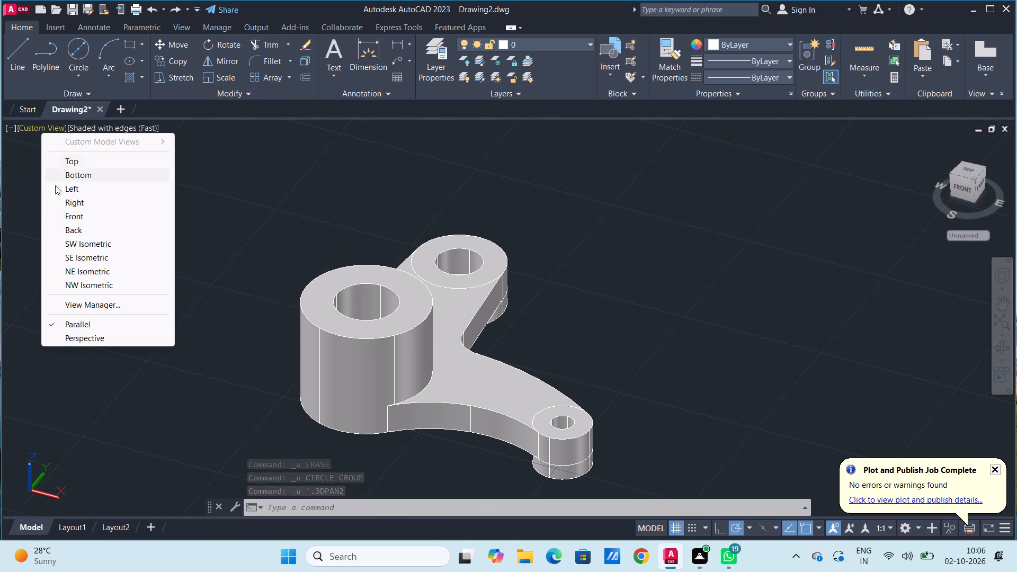
{"action": "left_click", "coordinate": [93, 173]}
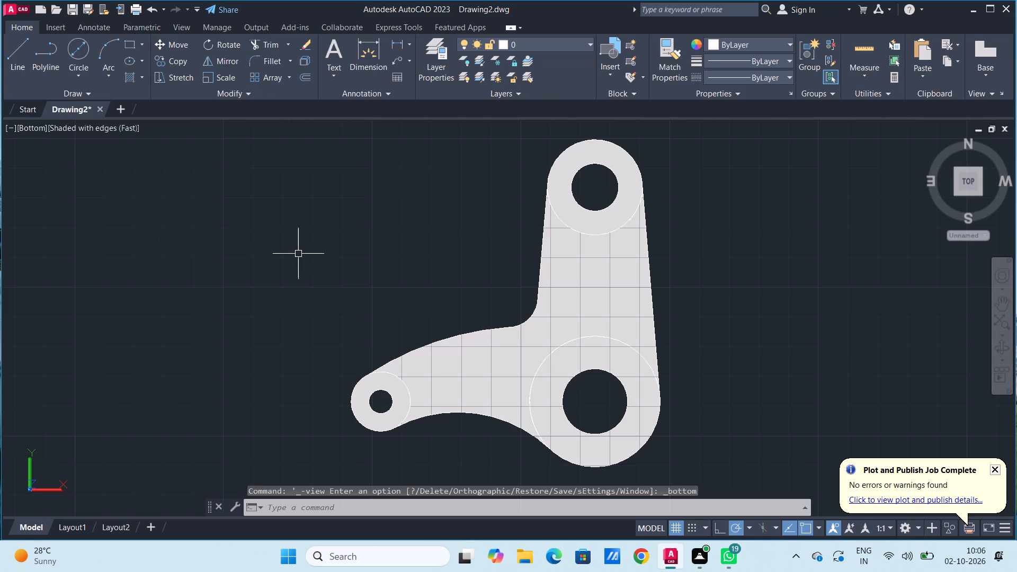
{"action": "left_click", "coordinate": [1003, 344]}
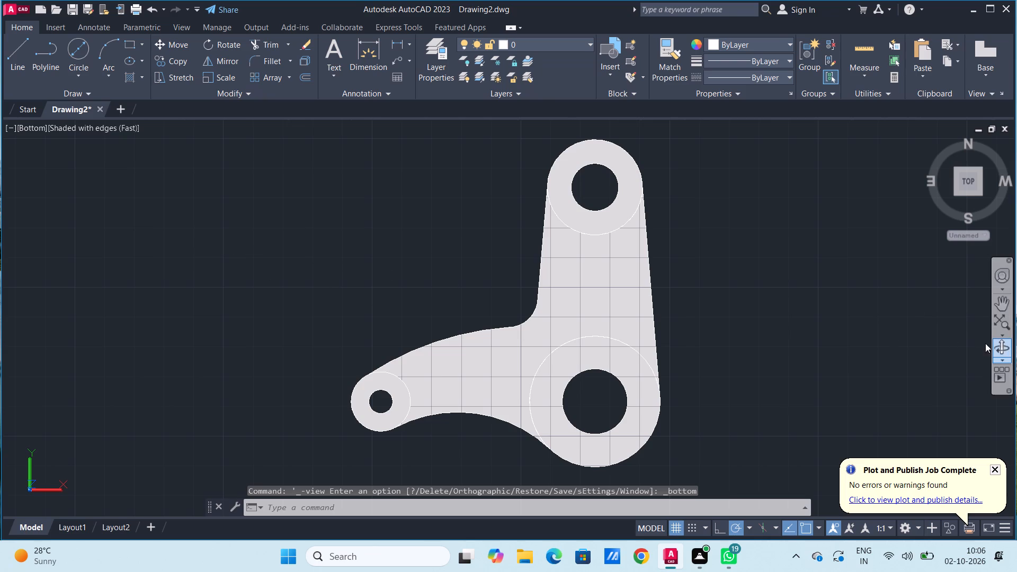
{"action": "left_click_drag", "start_coordinate": [733, 373], "coordinate": [754, 225]}
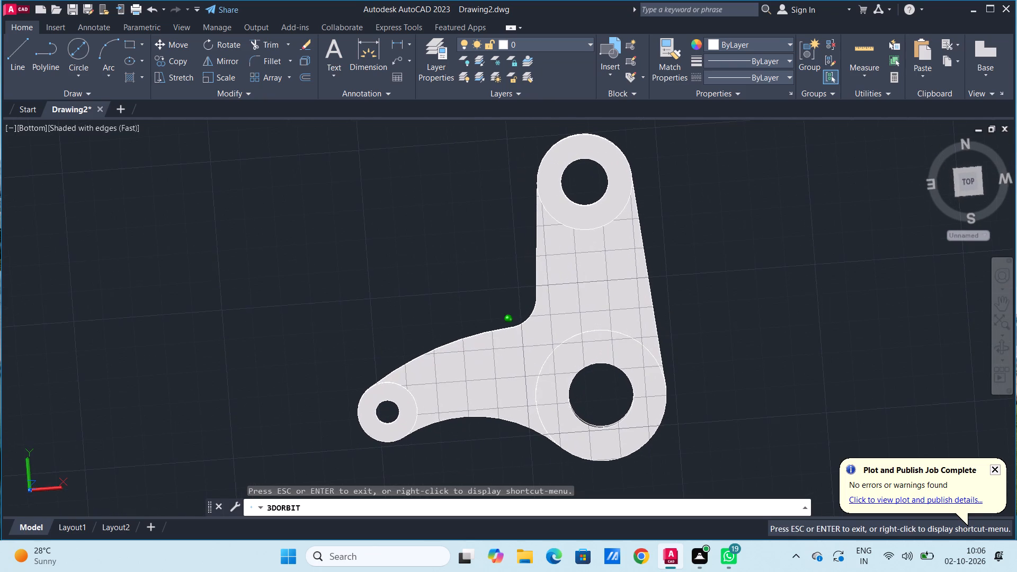
{"action": "left_click_drag", "start_coordinate": [754, 225], "coordinate": [754, 225]}
{"action": "left_click_drag", "start_coordinate": [264, 369], "coordinate": [526, 346]}
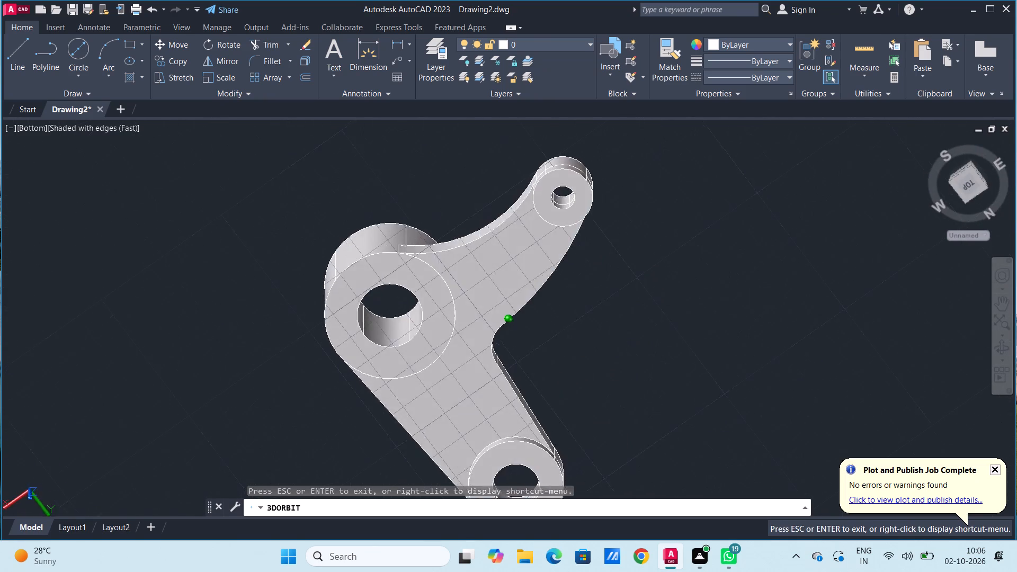
{"action": "left_click_drag", "start_coordinate": [526, 346], "coordinate": [463, 461]}
{"action": "left_click_drag", "start_coordinate": [512, 296], "coordinate": [532, 406]}
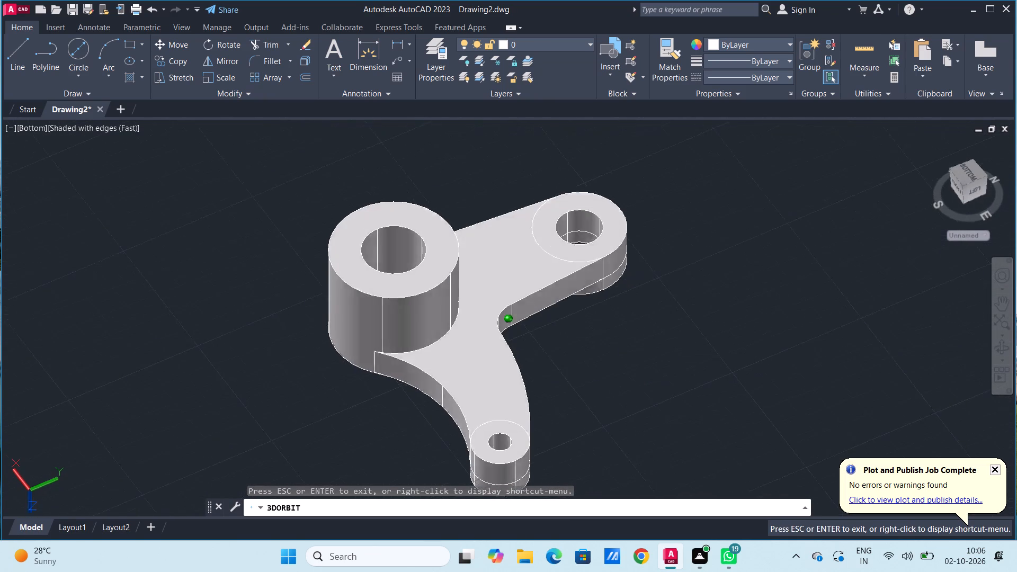
{"action": "left_click_drag", "start_coordinate": [532, 406], "coordinate": [531, 408]}
{"action": "left_click_drag", "start_coordinate": [483, 308], "coordinate": [370, 227]}
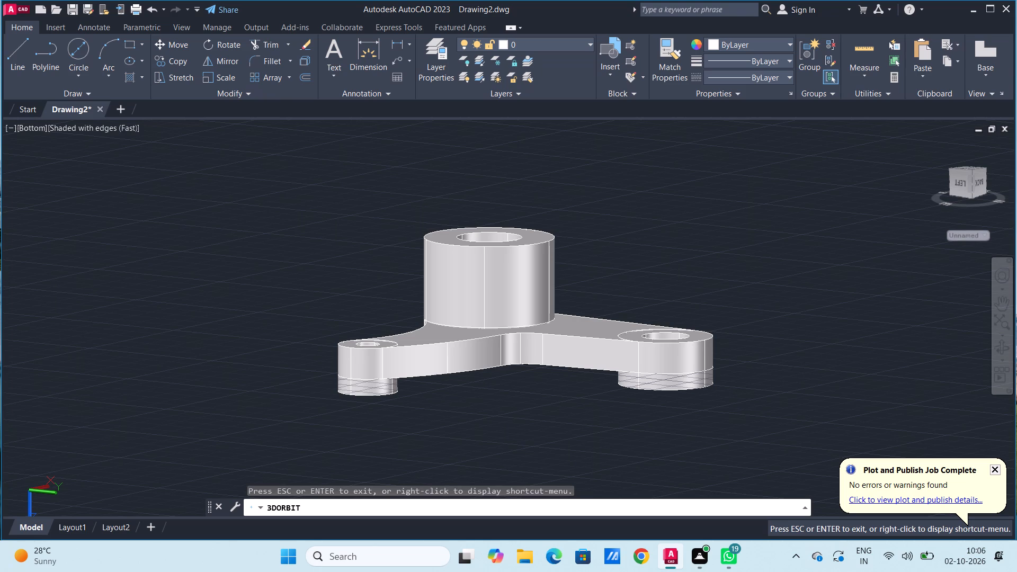
{"action": "left_click_drag", "start_coordinate": [332, 274], "coordinate": [366, 323]}
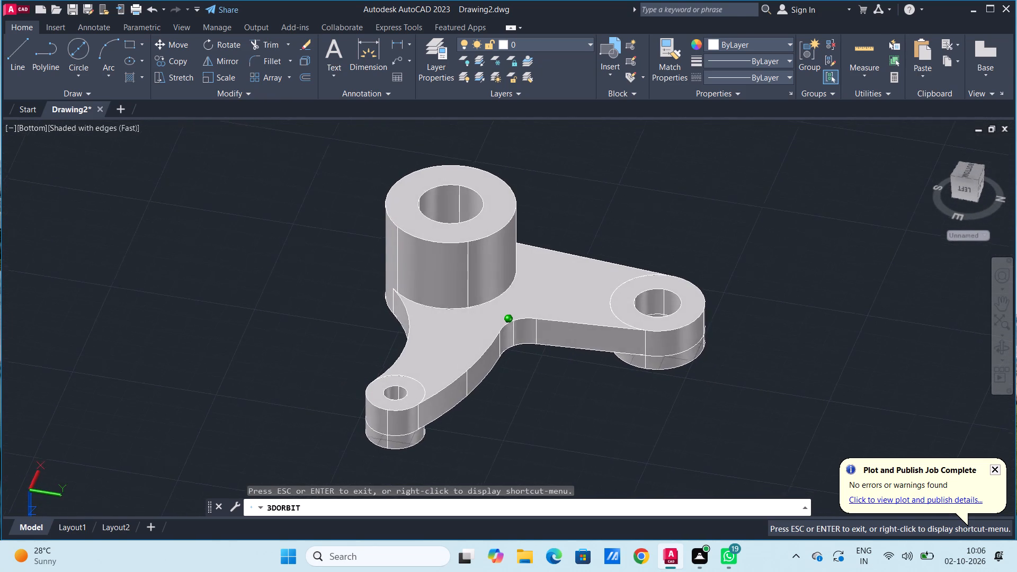
{"action": "left_click_drag", "start_coordinate": [366, 323], "coordinate": [448, 290]}
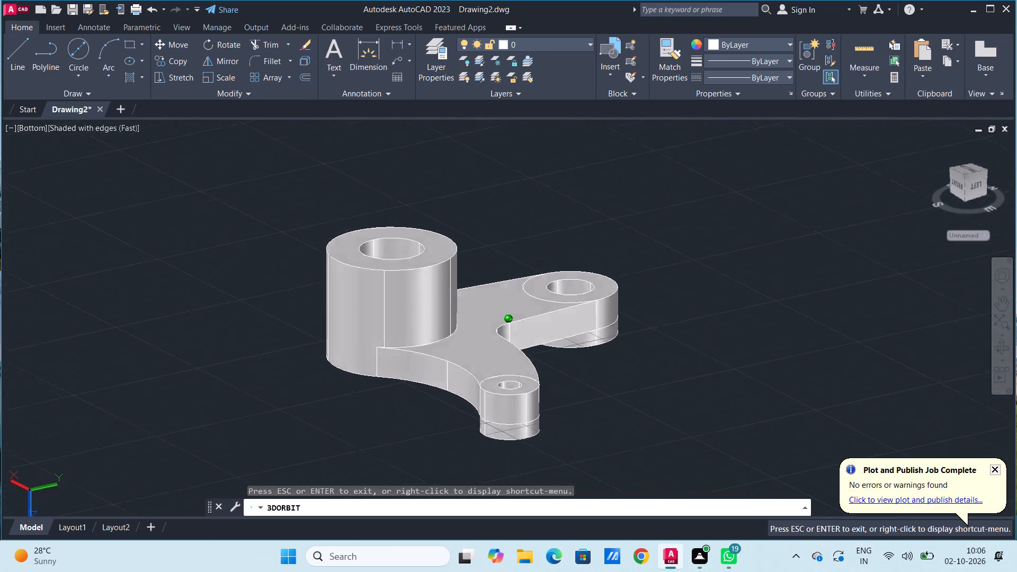
{"action": "left_click_drag", "start_coordinate": [448, 290], "coordinate": [427, 285]}
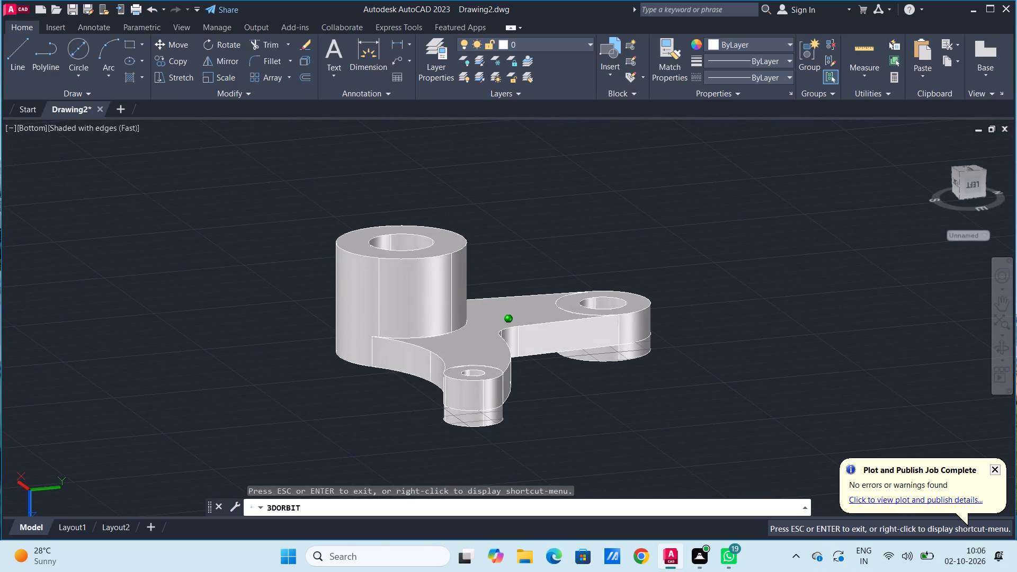
{"action": "left_click_drag", "start_coordinate": [427, 285], "coordinate": [490, 366]}
{"action": "left_click_drag", "start_coordinate": [239, 218], "coordinate": [380, 222]}
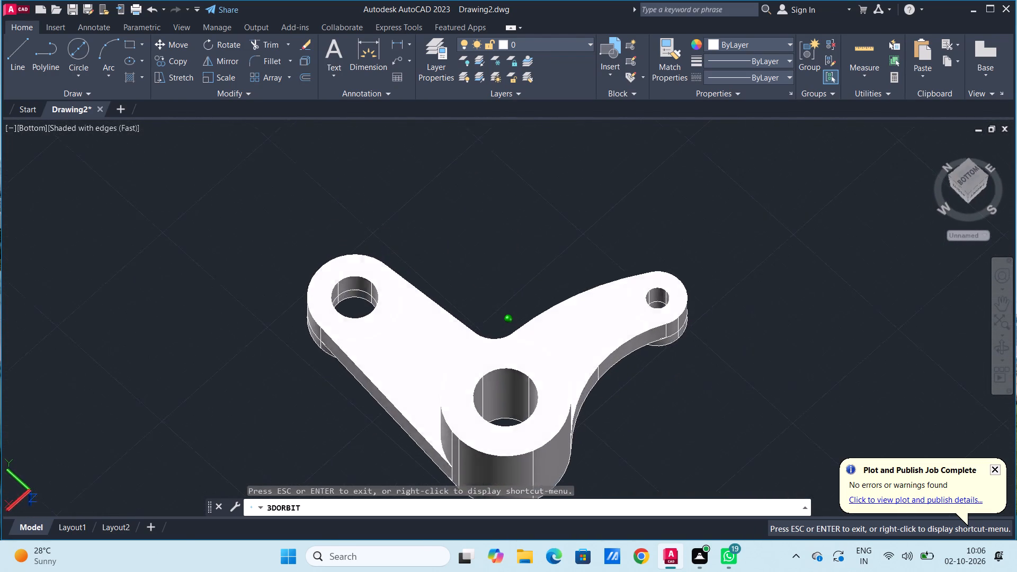
{"action": "left_click_drag", "start_coordinate": [380, 222], "coordinate": [383, 219]}
{"action": "left_click_drag", "start_coordinate": [274, 337], "coordinate": [285, 276]}
{"action": "key", "text": "Escape"}
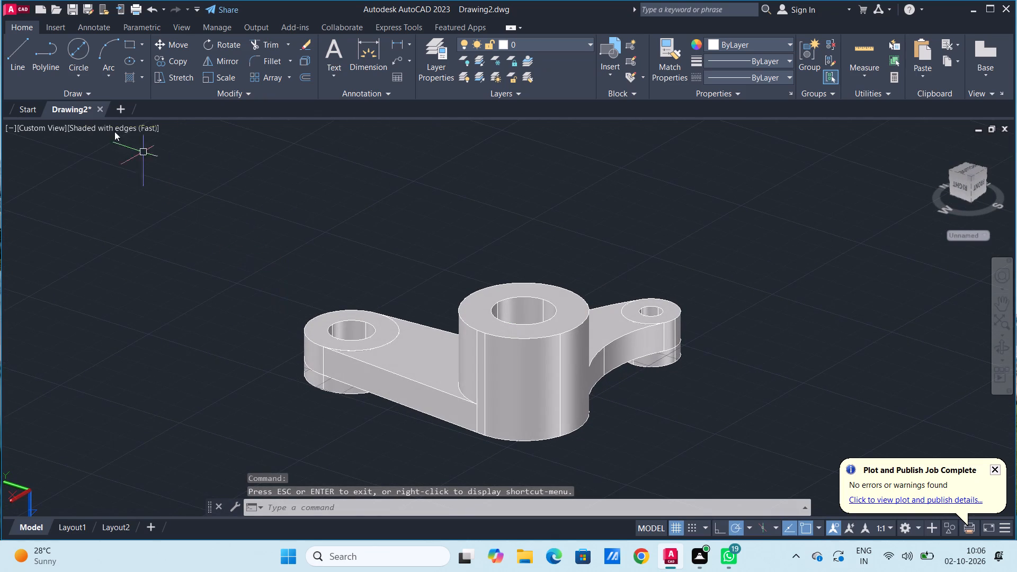
Draw a 72-long line at 90° from the bore centre on the large boss's top face, towards the medium boss.
{"action": "left_click", "coordinate": [15, 56]}
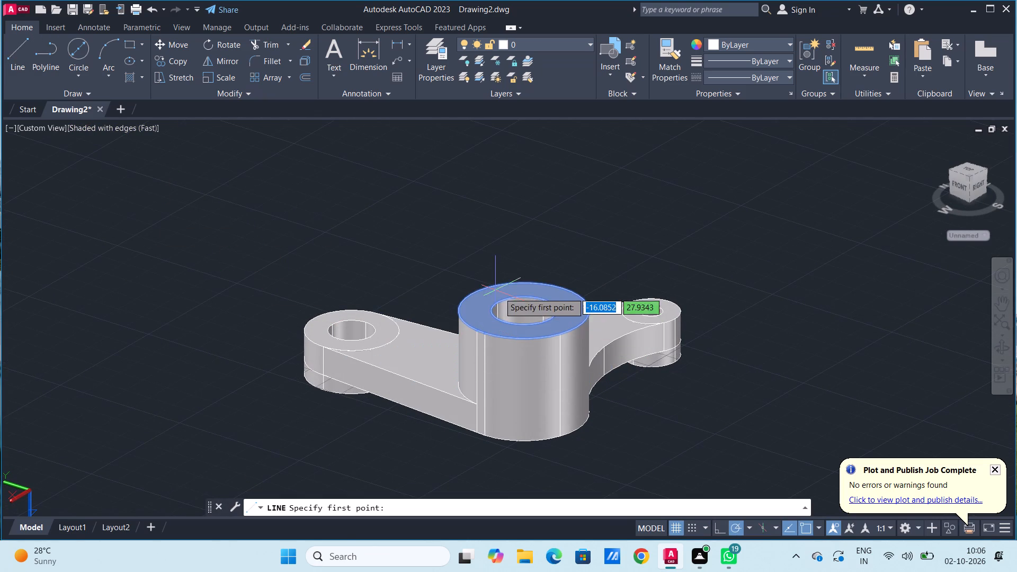
{"action": "left_click", "coordinate": [527, 311]}
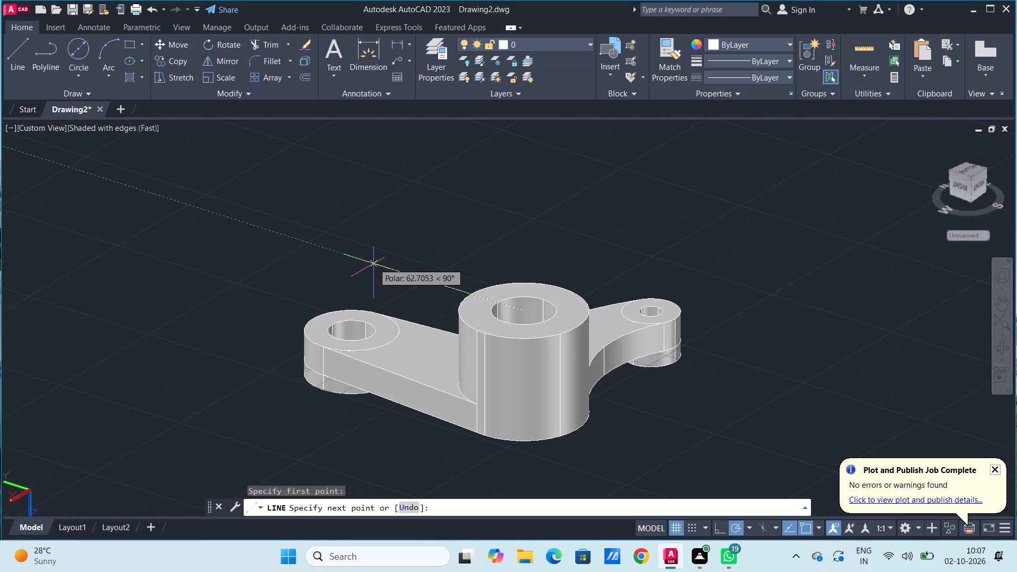
{"action": "type", "text": "72"}
{"action": "key", "text": "Return"}
{"action": "key", "text": "Escape"}
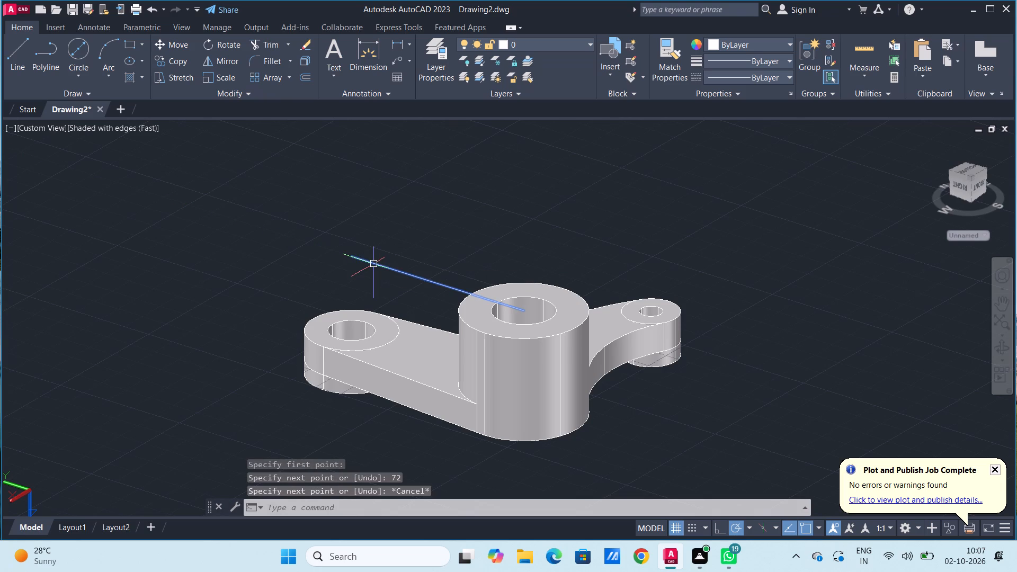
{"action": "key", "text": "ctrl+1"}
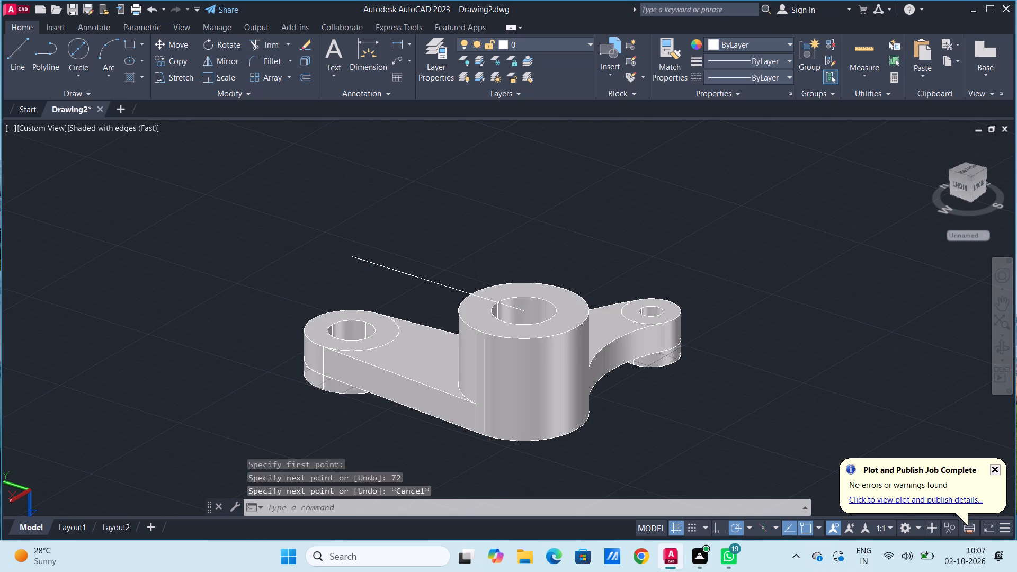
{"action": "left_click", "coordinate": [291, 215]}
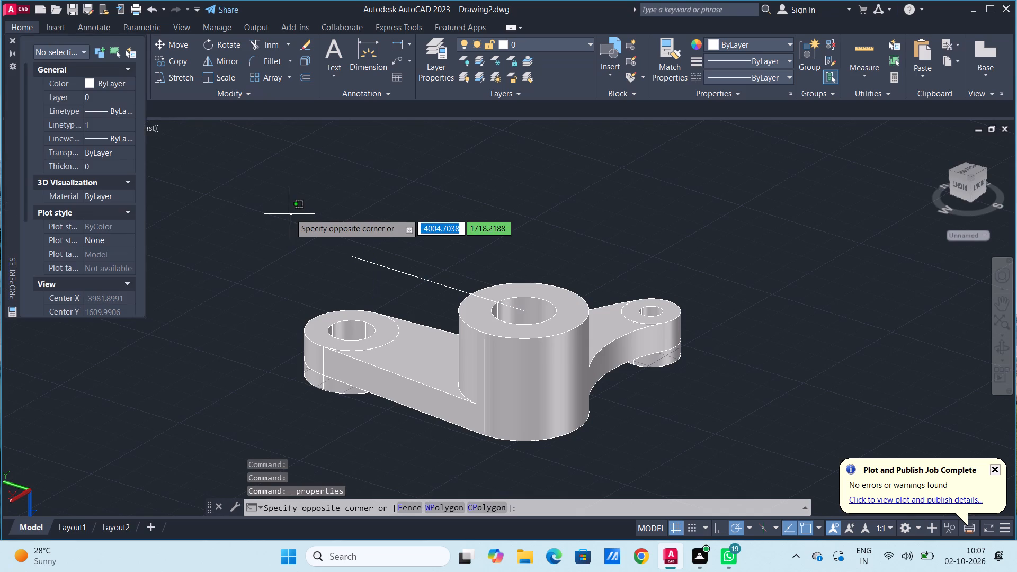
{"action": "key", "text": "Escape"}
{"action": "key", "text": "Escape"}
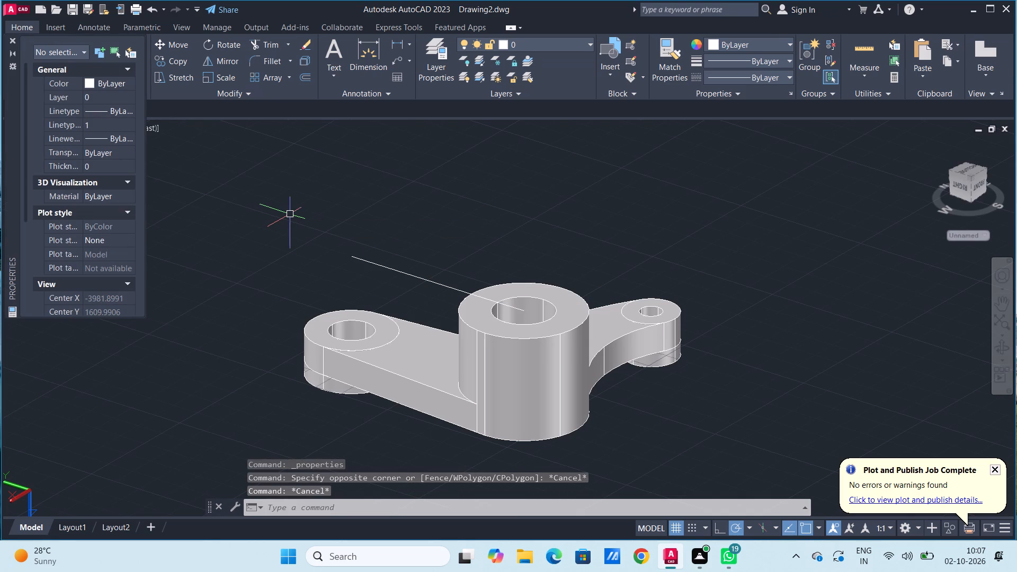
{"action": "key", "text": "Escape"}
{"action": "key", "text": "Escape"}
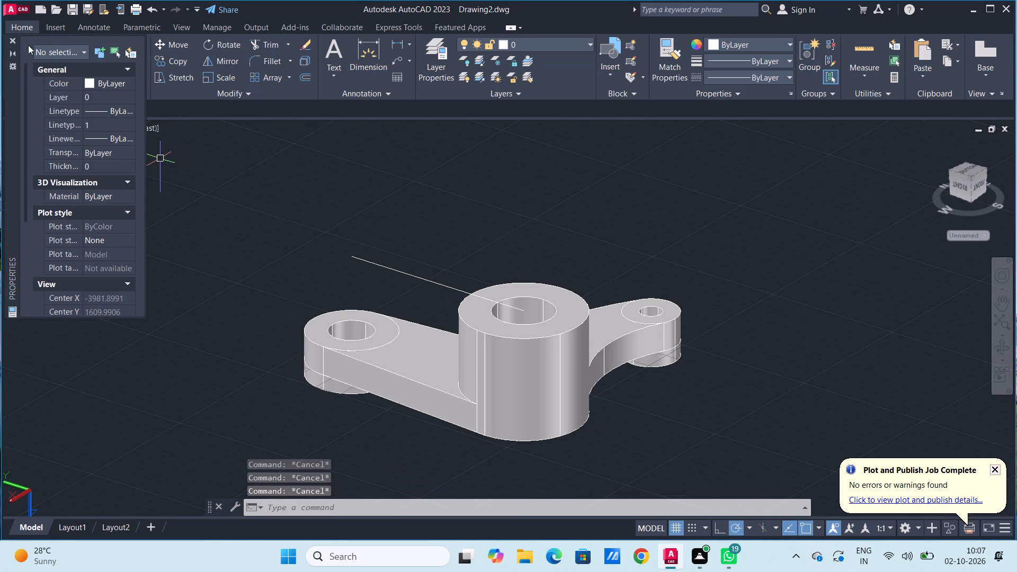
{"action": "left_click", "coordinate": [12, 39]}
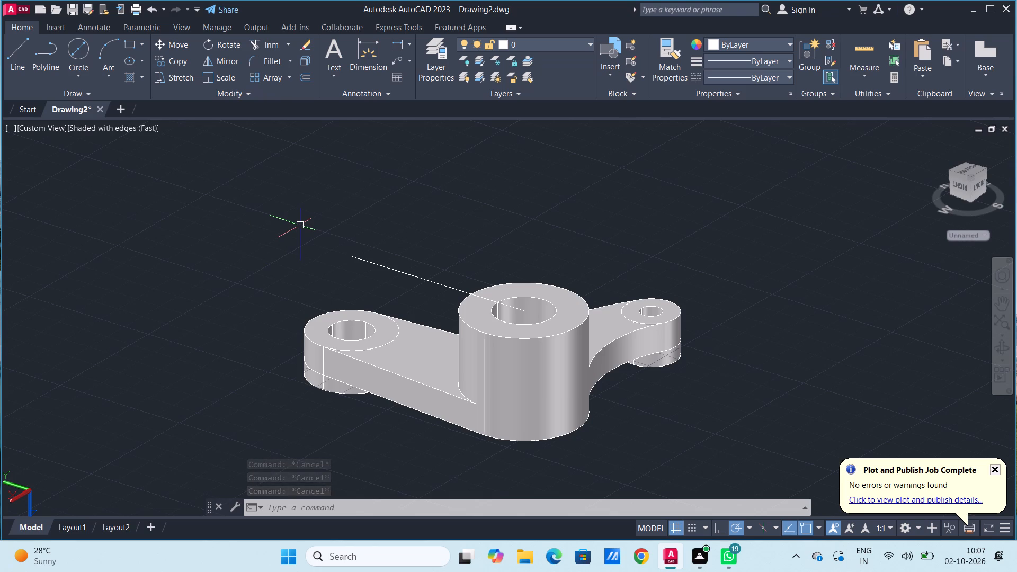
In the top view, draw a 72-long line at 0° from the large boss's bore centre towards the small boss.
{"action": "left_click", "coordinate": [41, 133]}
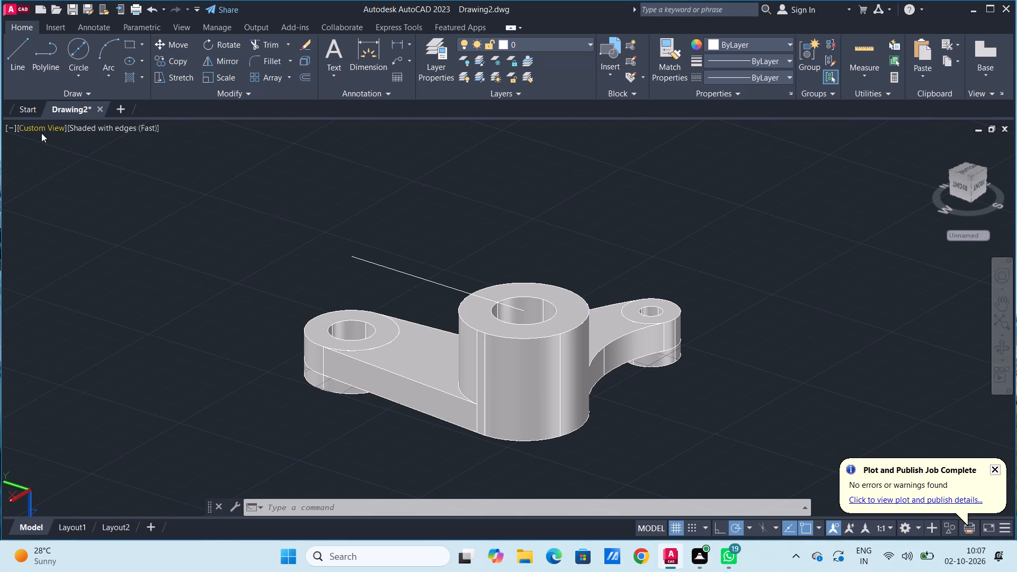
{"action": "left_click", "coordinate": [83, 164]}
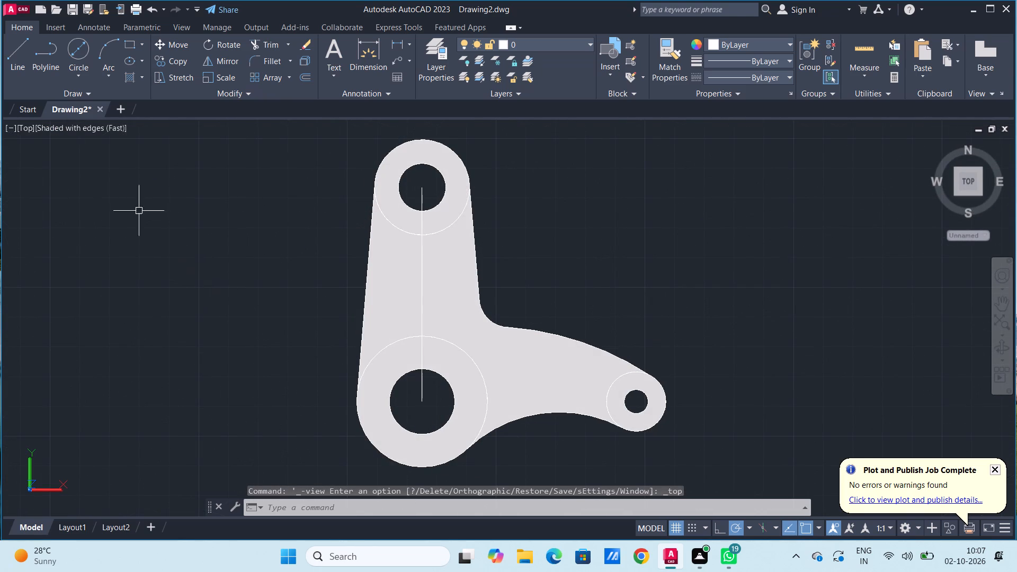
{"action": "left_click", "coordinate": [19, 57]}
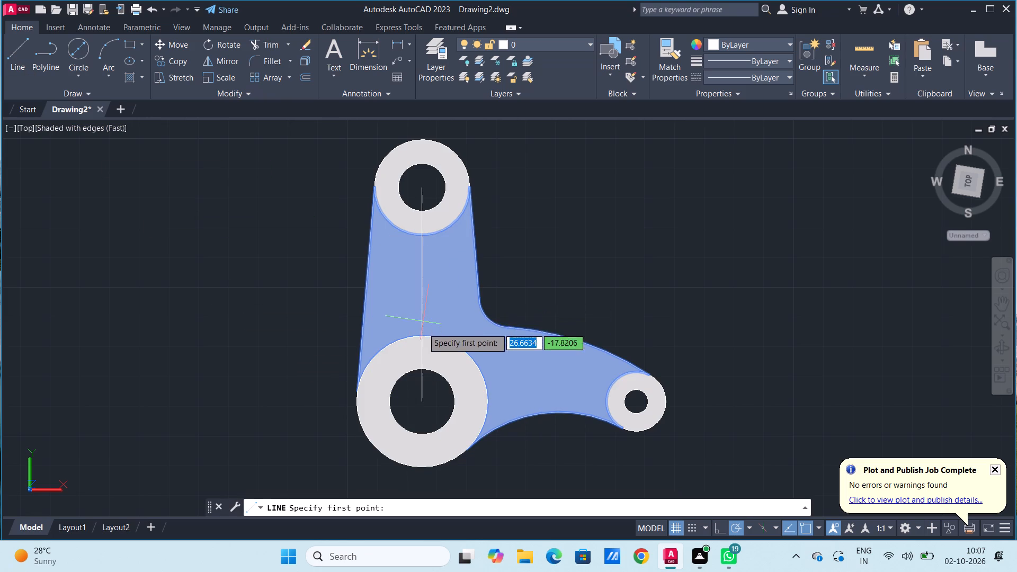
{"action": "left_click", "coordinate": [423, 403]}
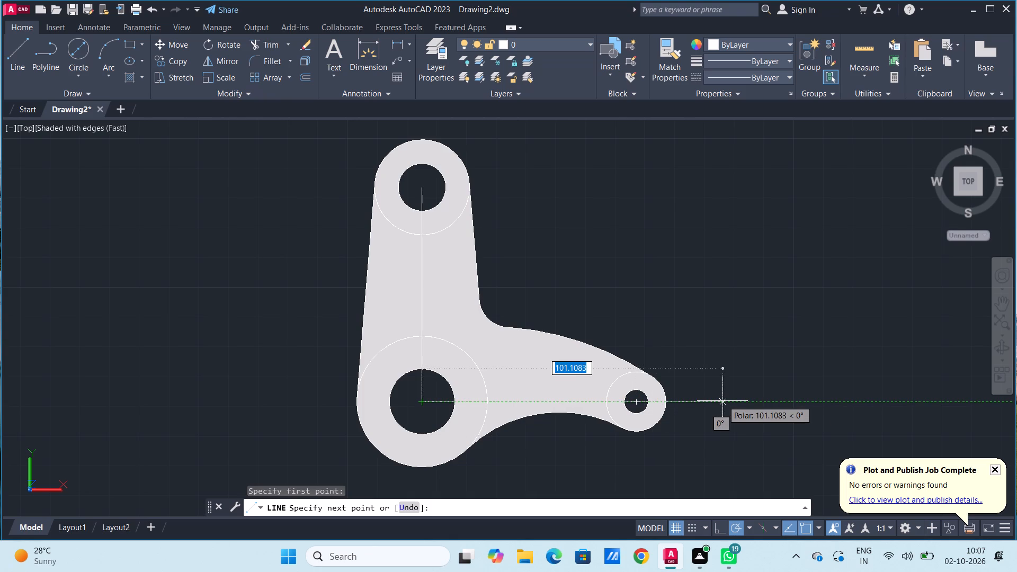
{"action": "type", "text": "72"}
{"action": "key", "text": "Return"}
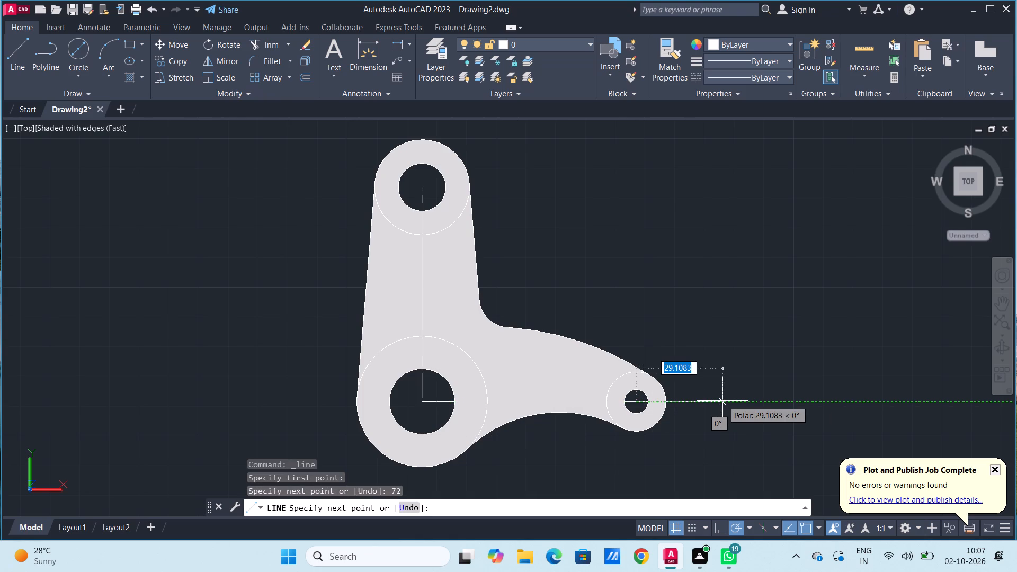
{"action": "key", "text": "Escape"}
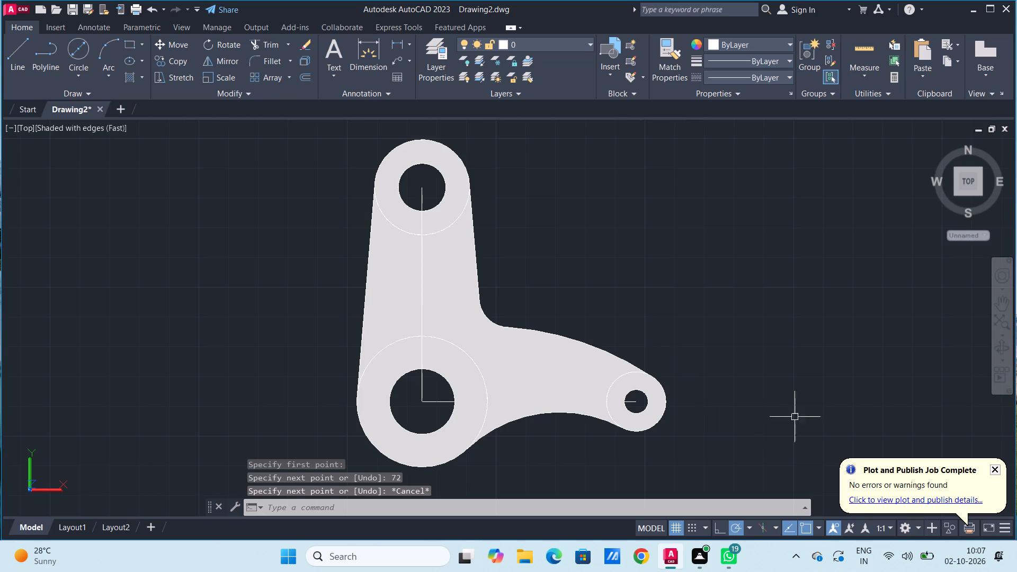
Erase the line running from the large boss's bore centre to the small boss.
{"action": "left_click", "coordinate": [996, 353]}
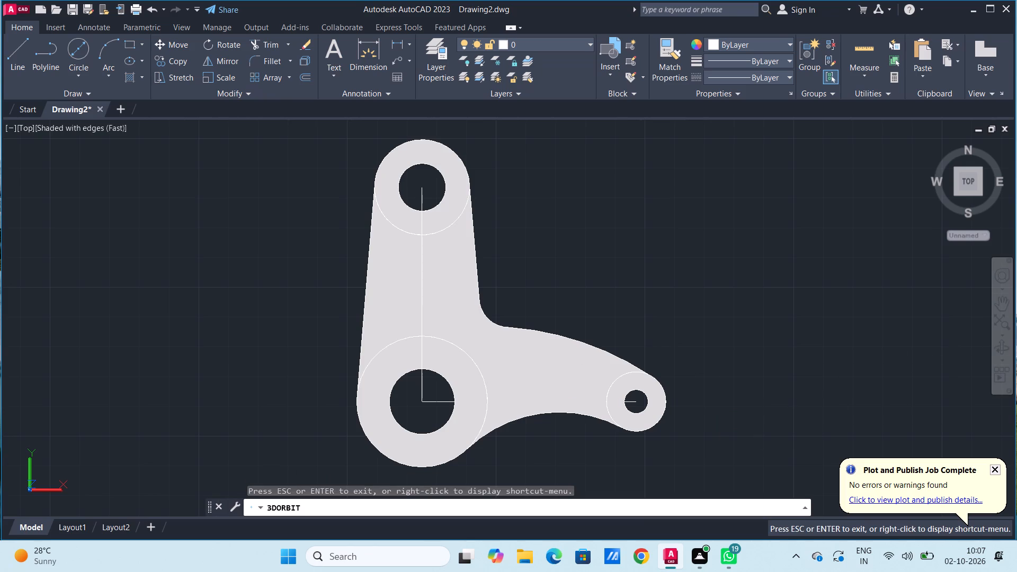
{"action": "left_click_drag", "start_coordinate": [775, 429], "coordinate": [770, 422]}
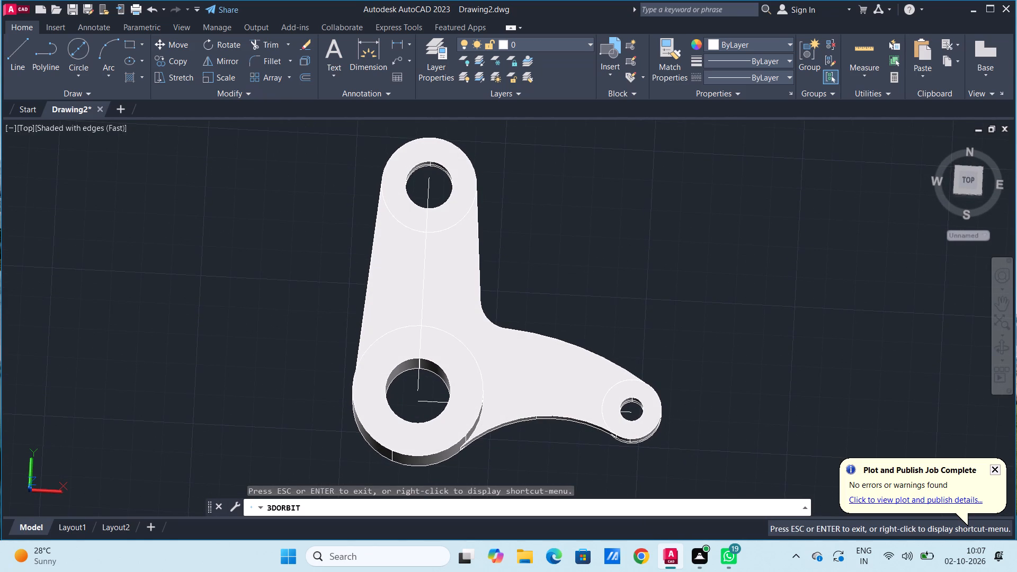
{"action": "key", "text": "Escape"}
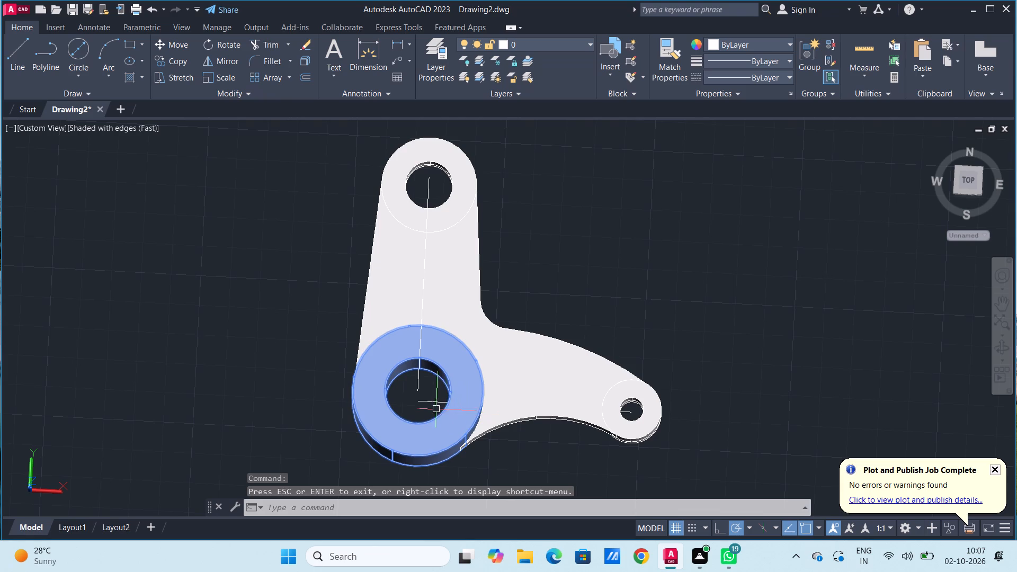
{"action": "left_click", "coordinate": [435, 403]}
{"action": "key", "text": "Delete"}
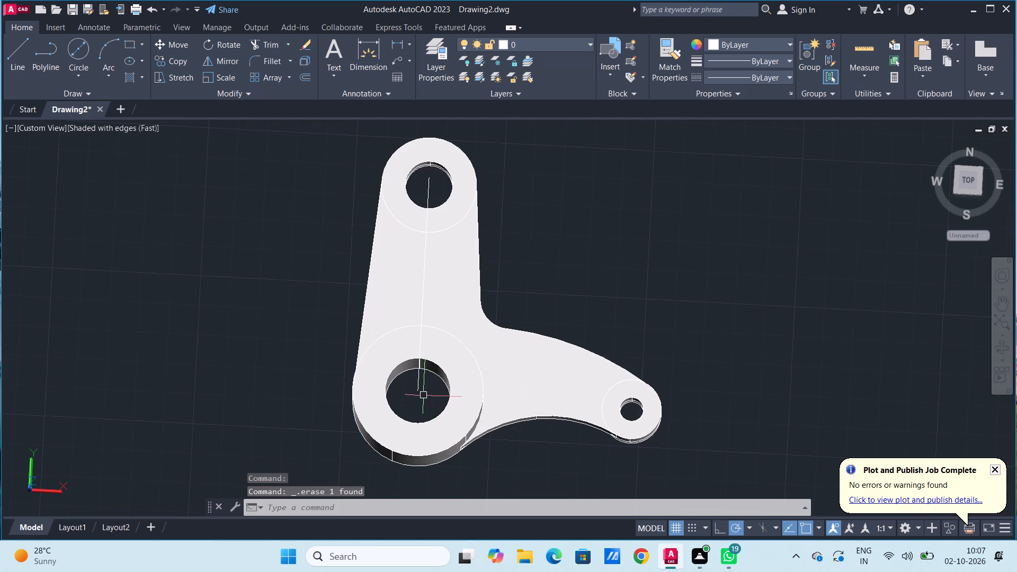
Draw a 72-long line at 0° from the bore centre on the large boss's top face, towards the small boss.
{"action": "left_click", "coordinate": [23, 50]}
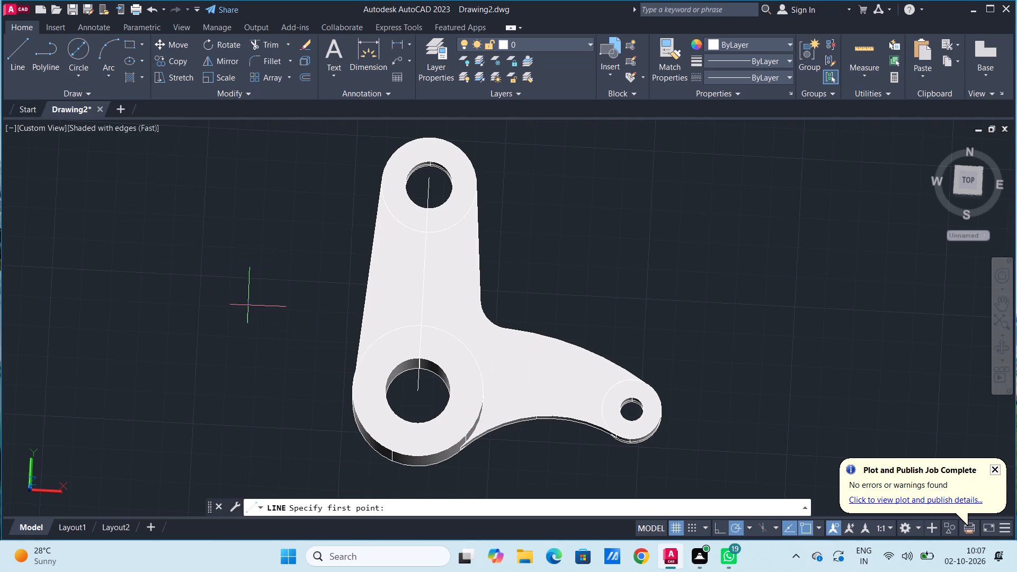
{"action": "left_click", "coordinate": [418, 390]}
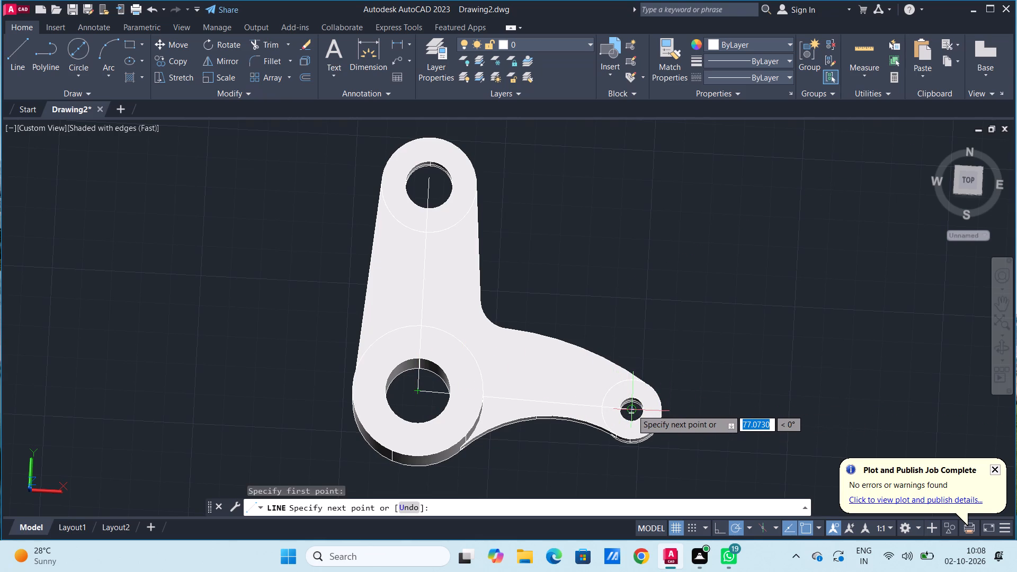
{"action": "middle_click", "coordinate": [641, 353]}
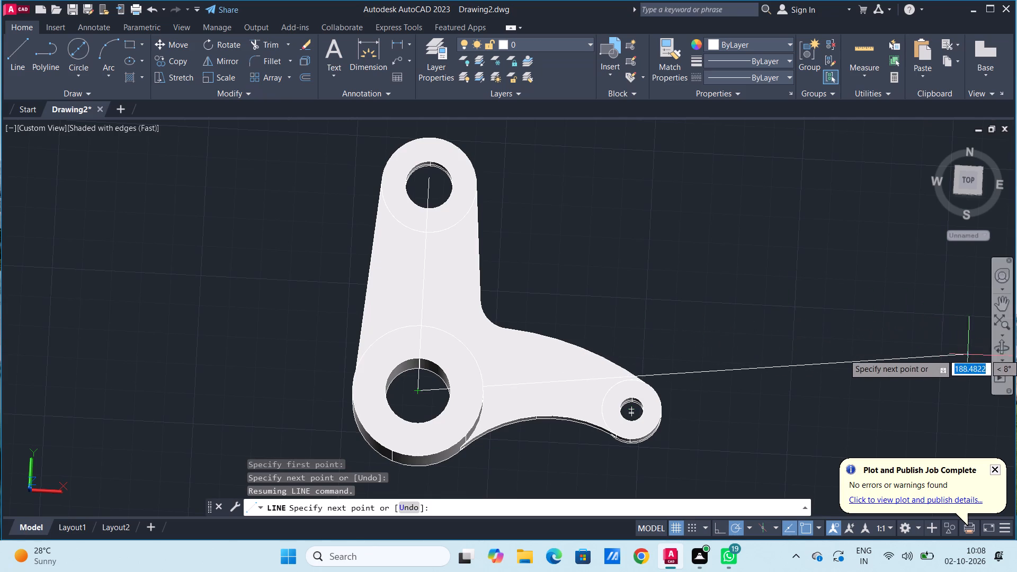
{"action": "left_click", "coordinate": [995, 342]}
{"action": "left_click_drag", "start_coordinate": [728, 440], "coordinate": [703, 414]}
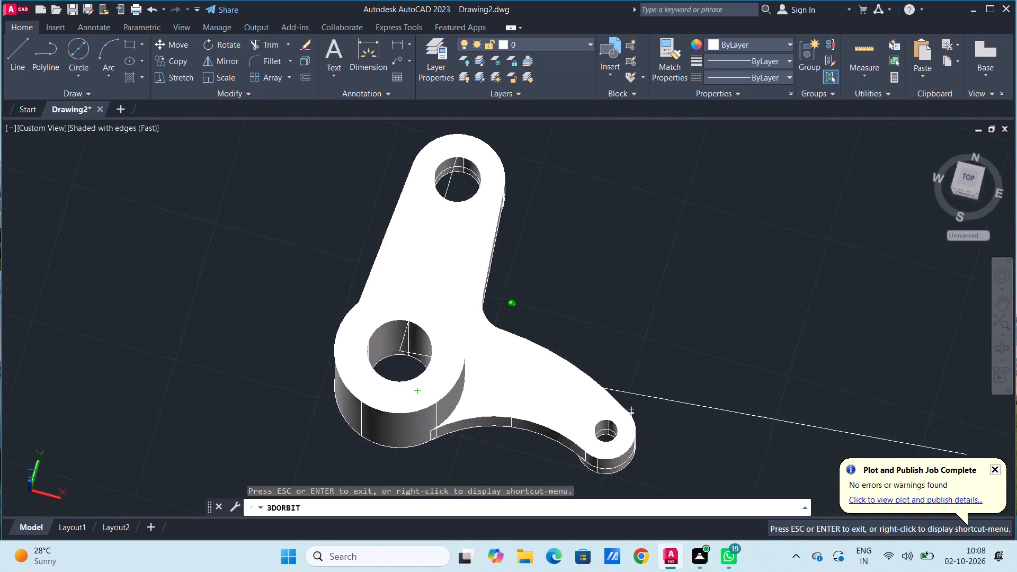
{"action": "left_click_drag", "start_coordinate": [703, 414], "coordinate": [718, 318]}
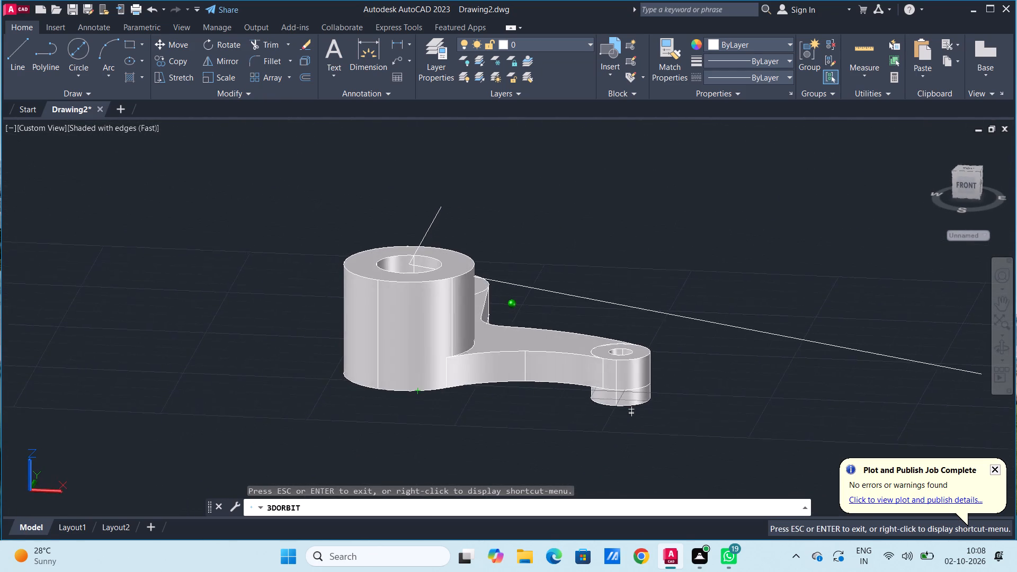
{"action": "left_click_drag", "start_coordinate": [718, 318], "coordinate": [735, 324]}
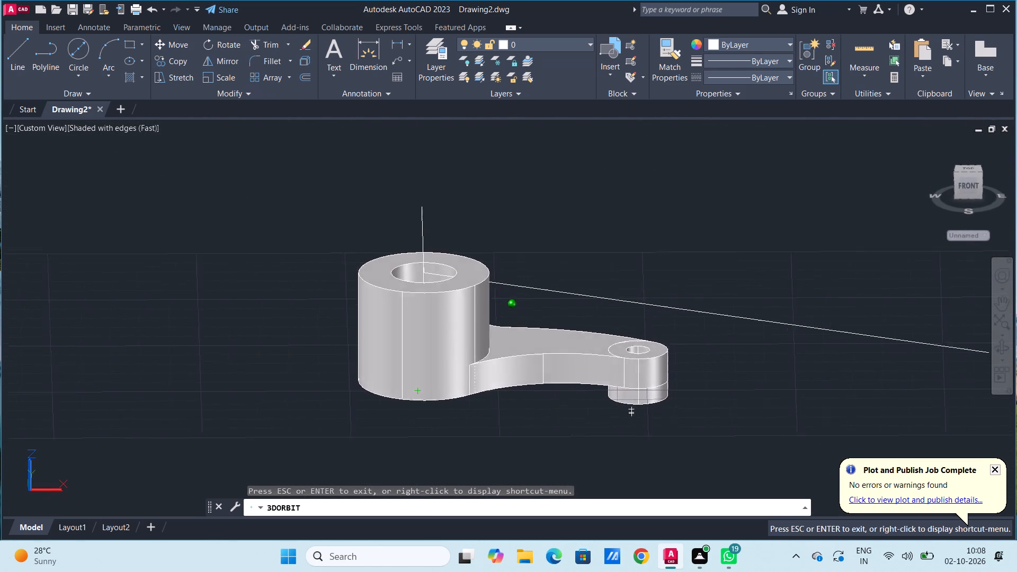
{"action": "left_click_drag", "start_coordinate": [735, 324], "coordinate": [743, 443]}
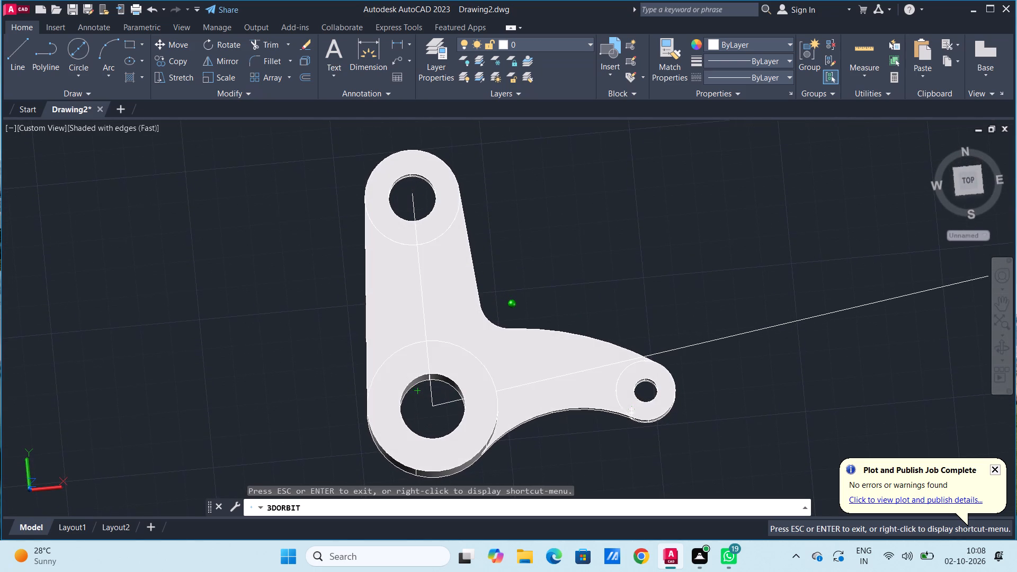
{"action": "left_click_drag", "start_coordinate": [743, 443], "coordinate": [741, 466]}
{"action": "key", "text": "Escape"}
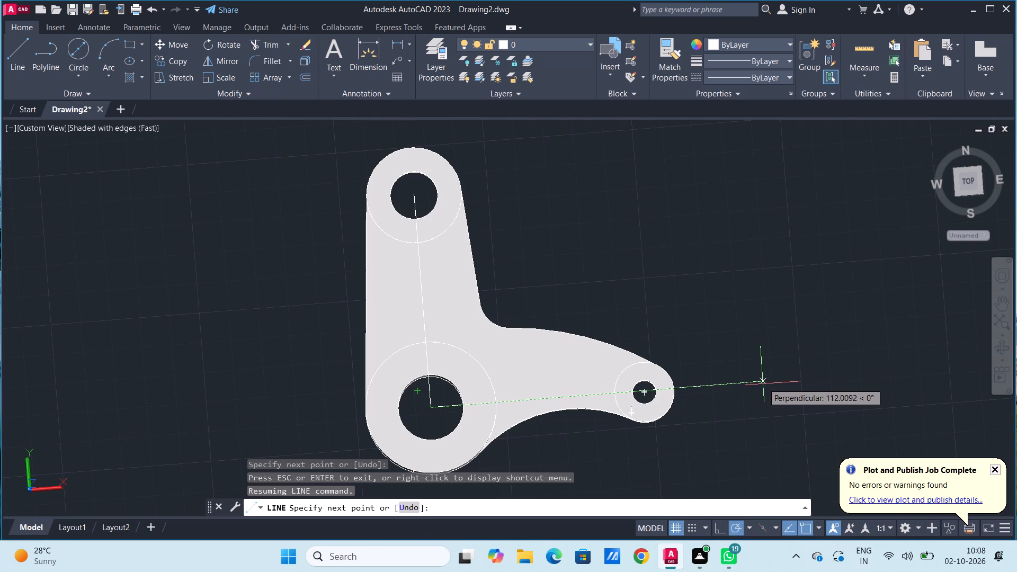
{"action": "type", "text": "72"}
{"action": "key", "text": "Return"}
{"action": "key", "text": "Escape"}
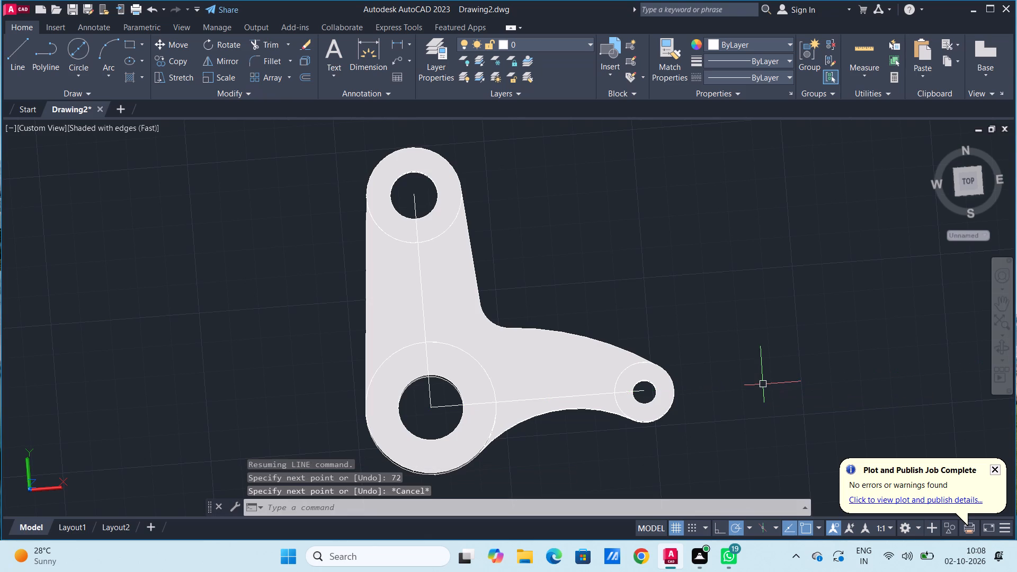
{"action": "key", "text": "Escape"}
{"action": "key", "text": "Escape"}
{"action": "key", "text": "Escape"}
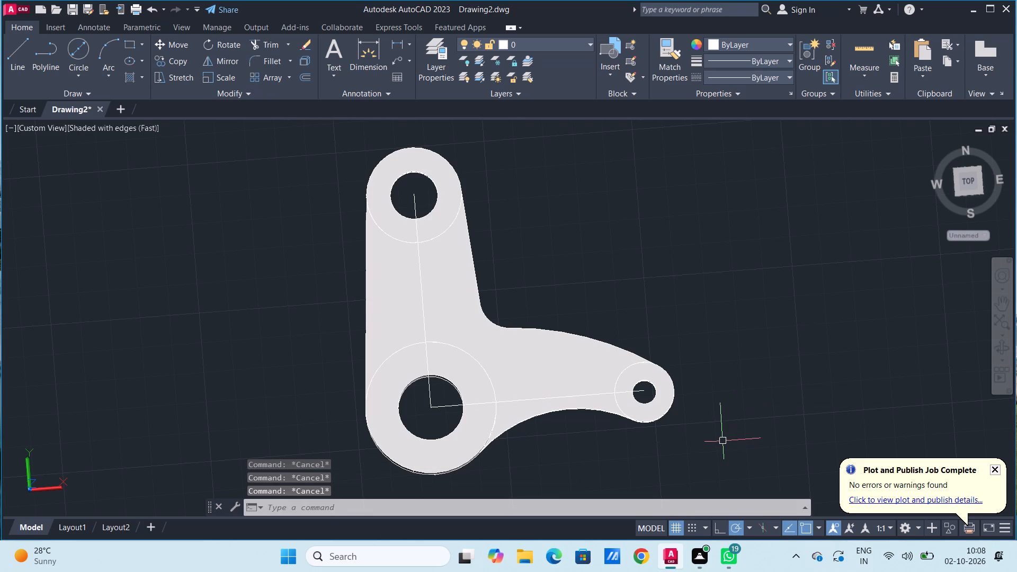
In the top view, draw concentric circles of 16 and 32 diameter centred on the line's end over the medium boss.
{"action": "left_click", "coordinate": [1001, 342]}
{"action": "left_click_drag", "start_coordinate": [744, 444], "coordinate": [734, 432]}
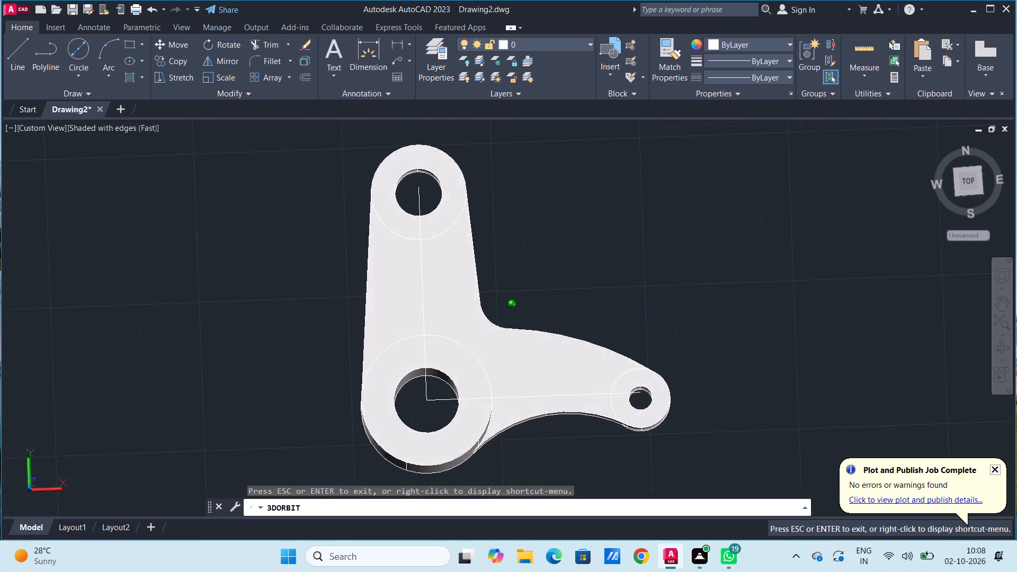
{"action": "left_click_drag", "start_coordinate": [734, 432], "coordinate": [730, 304]}
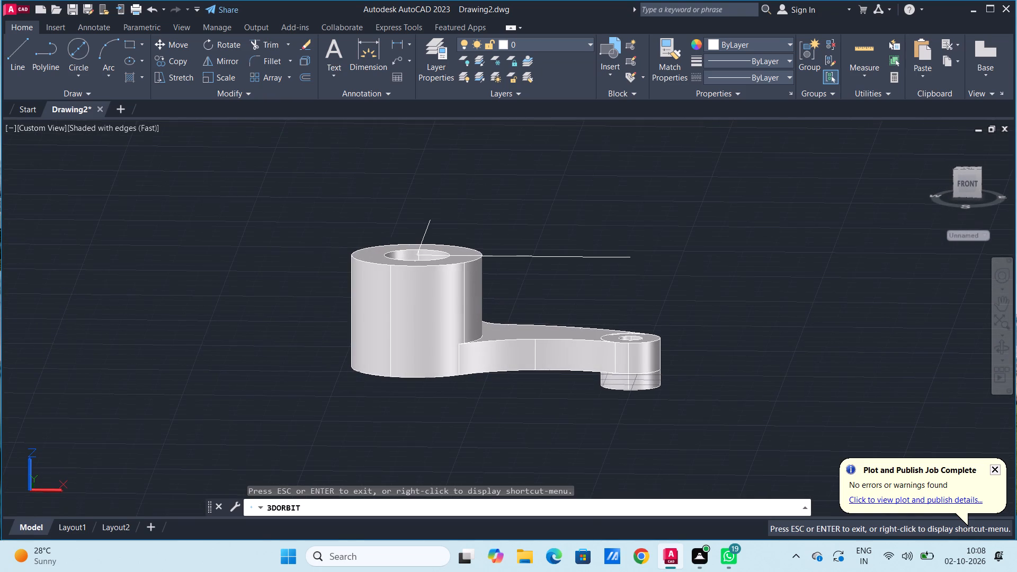
{"action": "key", "text": "Escape"}
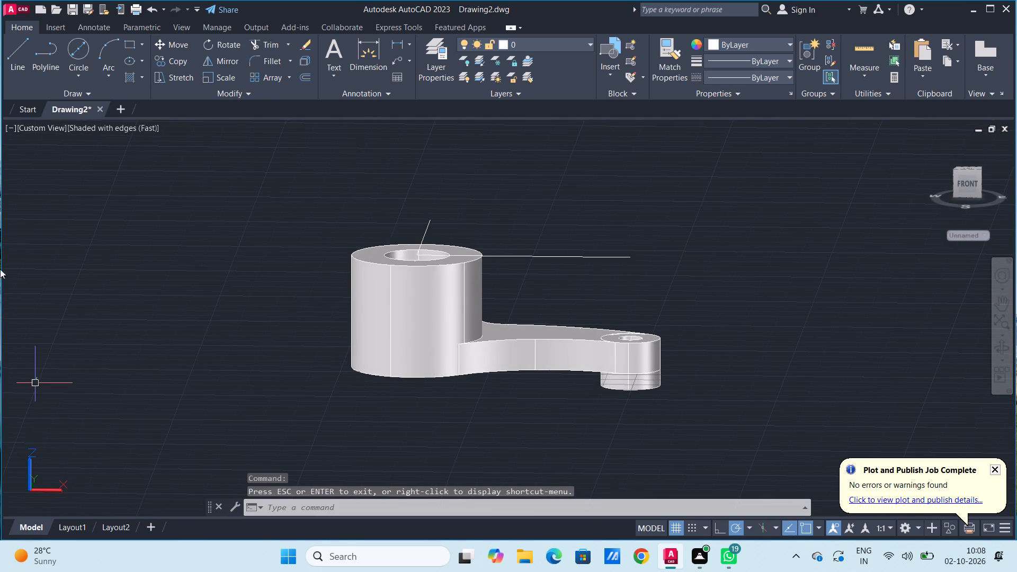
{"action": "left_click", "coordinate": [41, 132]}
{"action": "left_click", "coordinate": [37, 128]}
{"action": "left_click", "coordinate": [85, 165]}
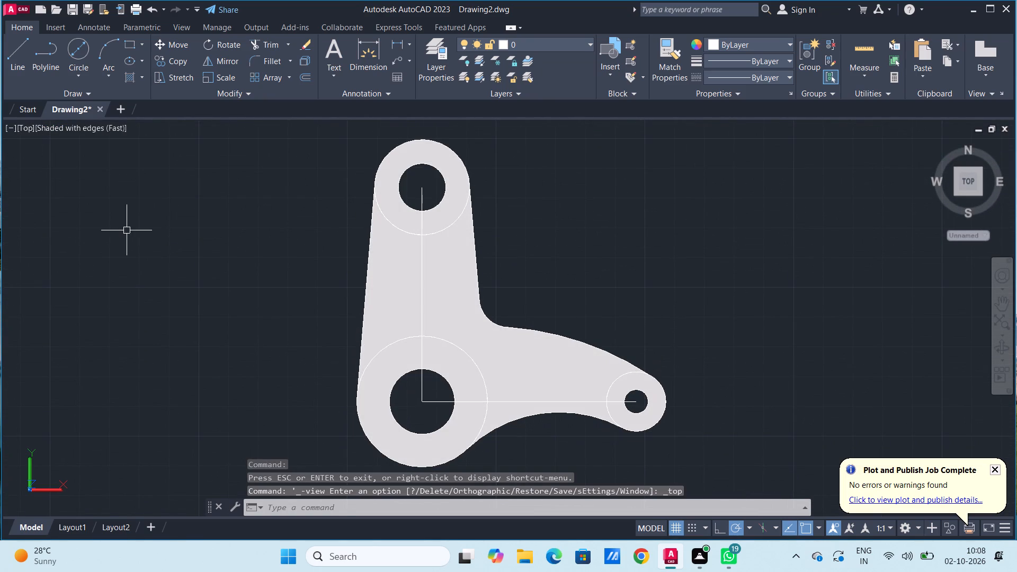
{"action": "scroll", "coordinate": [370, 279], "scroll_direction": "down", "scroll_amount": 1}
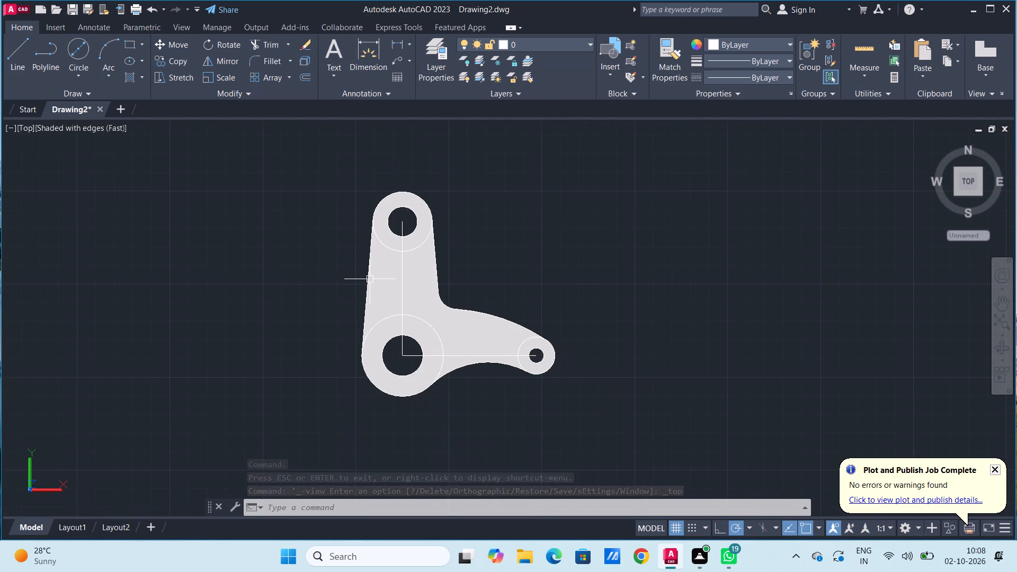
{"action": "scroll", "coordinate": [348, 263], "scroll_direction": "up", "scroll_amount": 1}
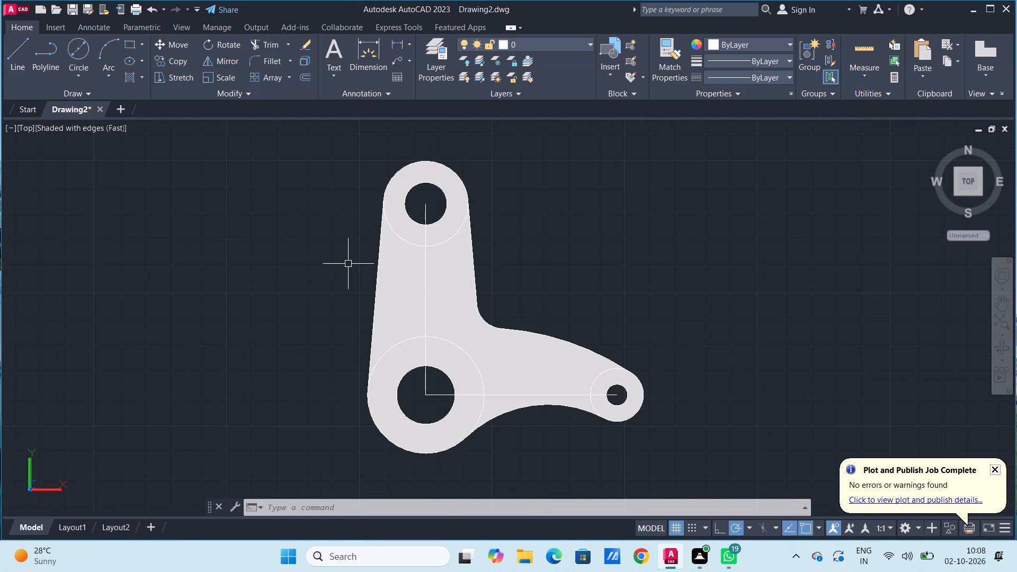
{"action": "left_click", "coordinate": [72, 53]}
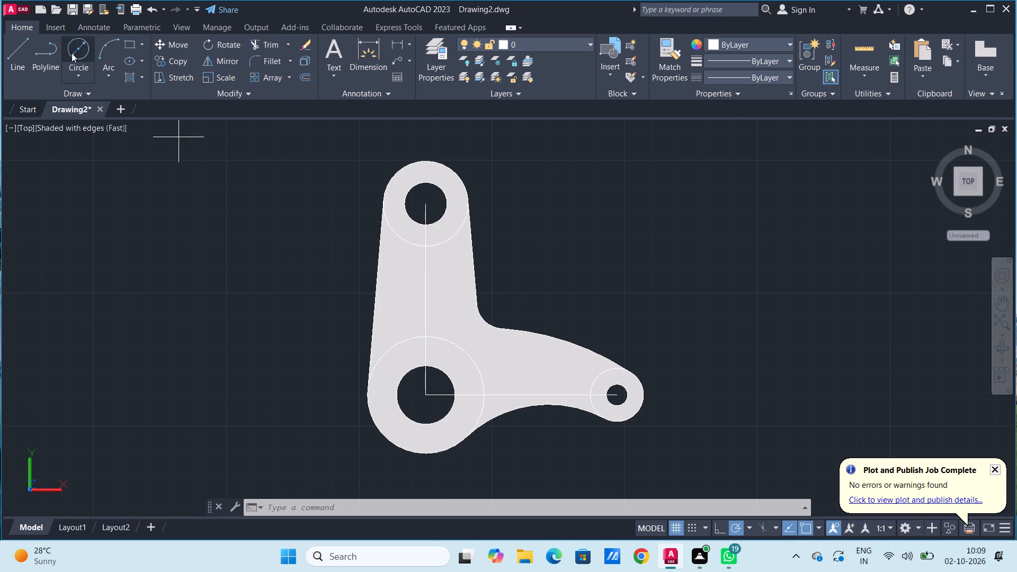
{"action": "left_click", "coordinate": [427, 205]}
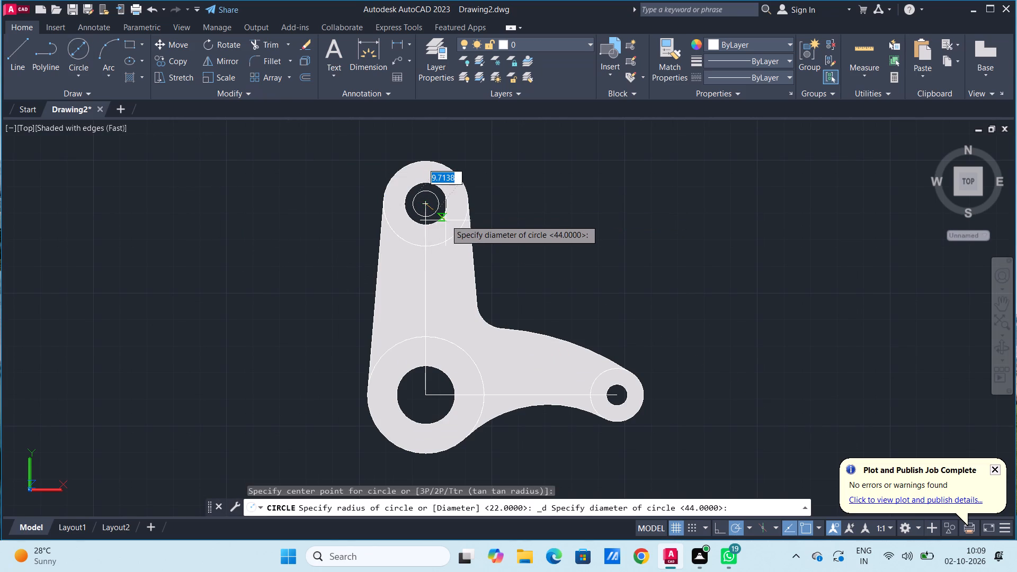
{"action": "type", "text": "16"}
{"action": "key", "text": "Return"}
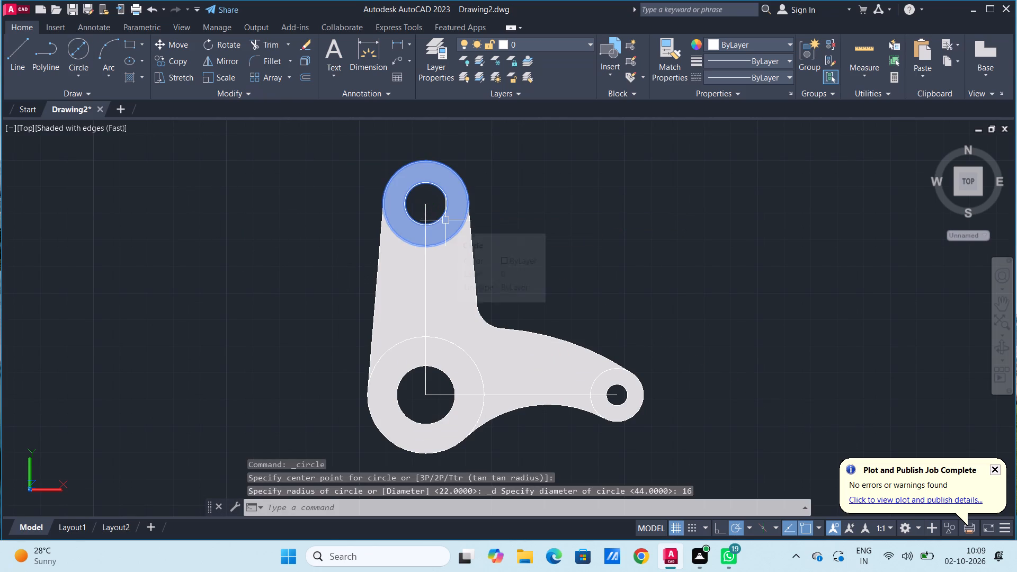
{"action": "left_click", "coordinate": [75, 49]}
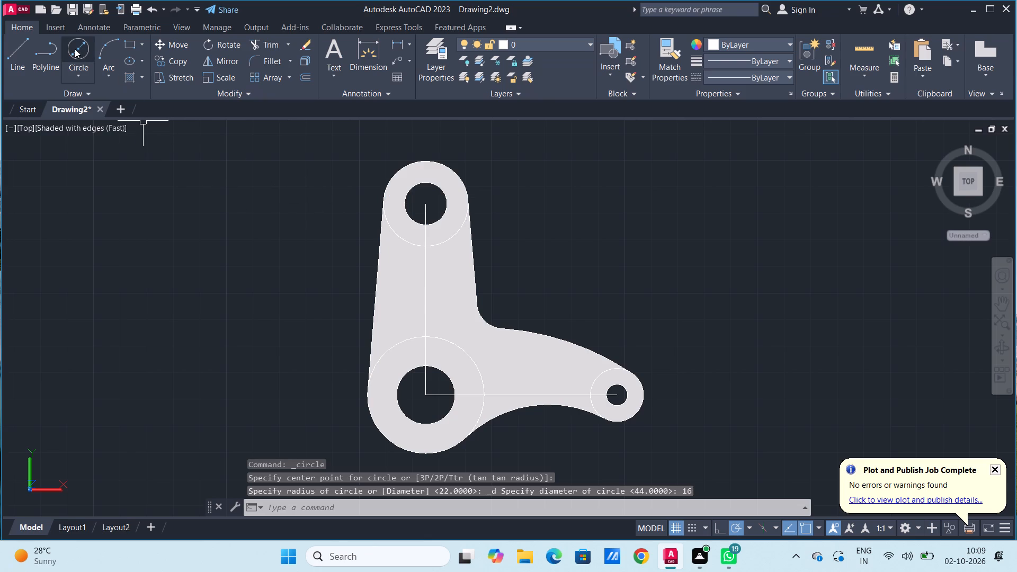
{"action": "left_click", "coordinate": [427, 206]}
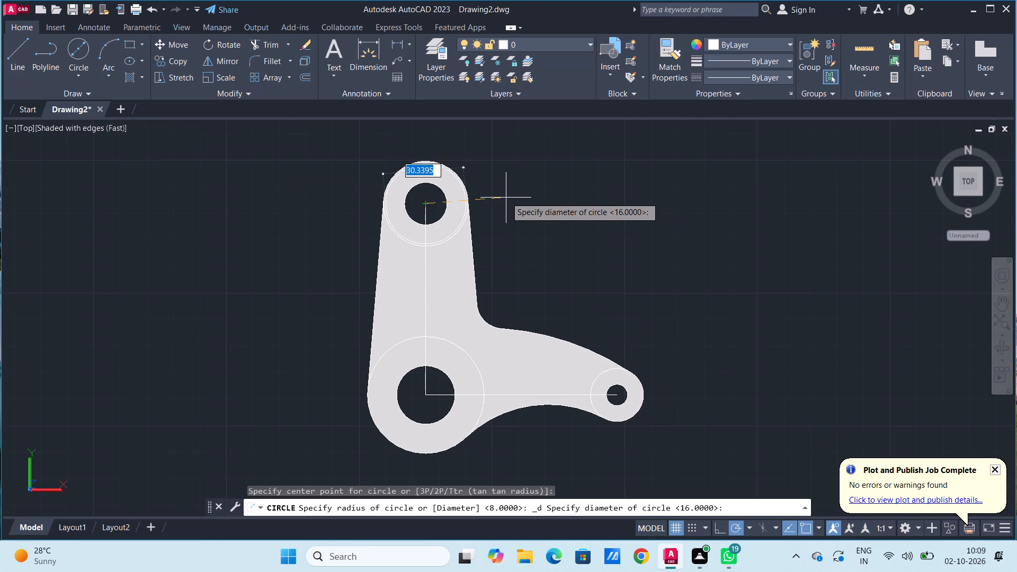
{"action": "type", "text": "32"}
{"action": "key", "text": "Return"}
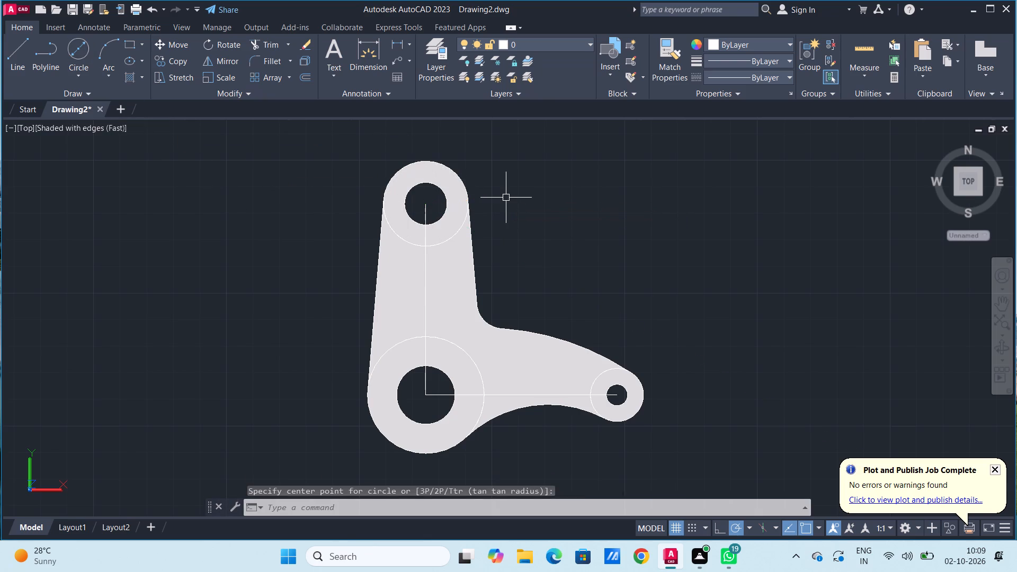
Draw an 8-diameter circle centred on the small boss's bore in the top view.
{"action": "left_click", "coordinate": [74, 51]}
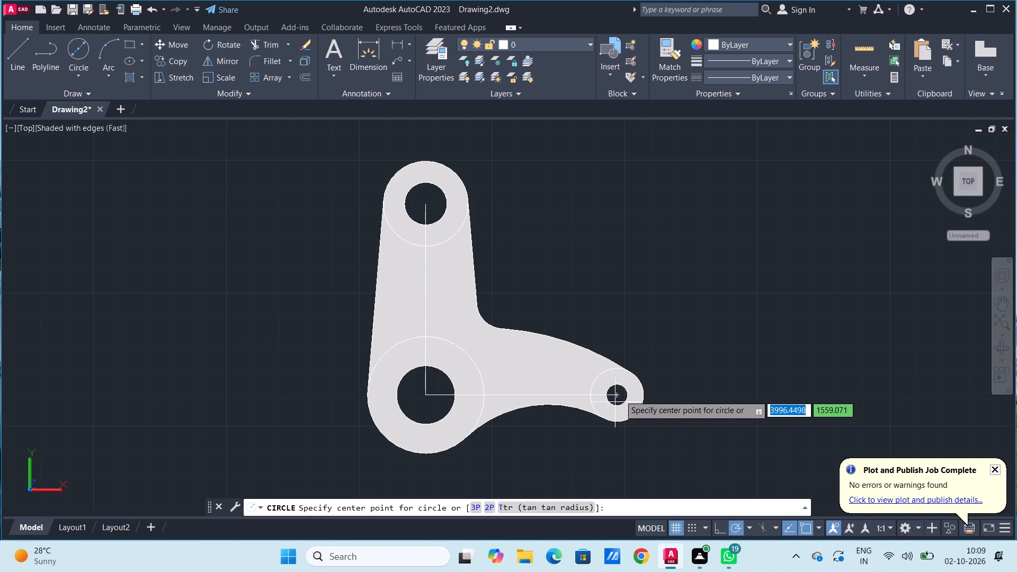
{"action": "left_click", "coordinate": [619, 395]}
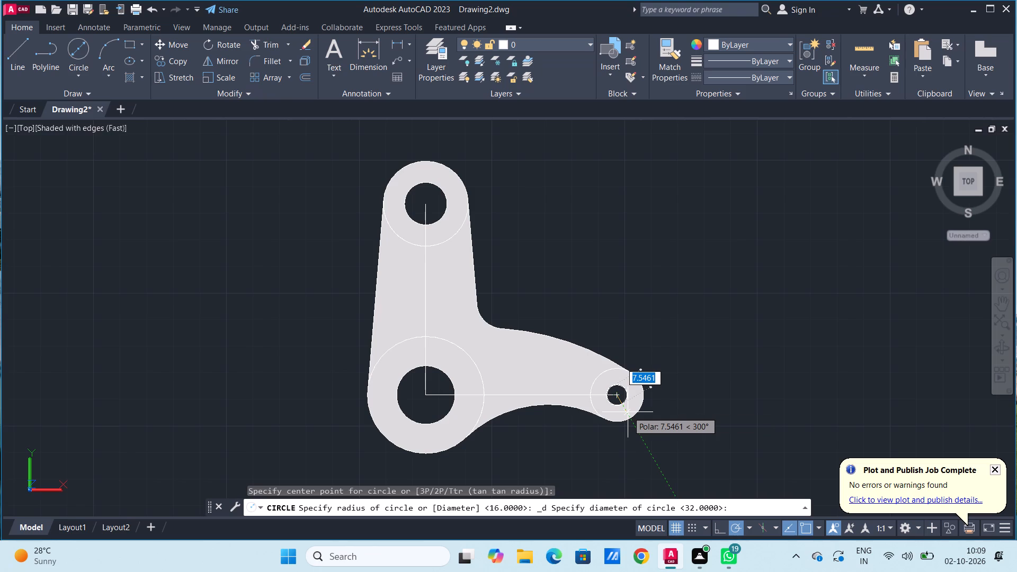
{"action": "key", "text": "8"}
{"action": "key", "text": "Return"}
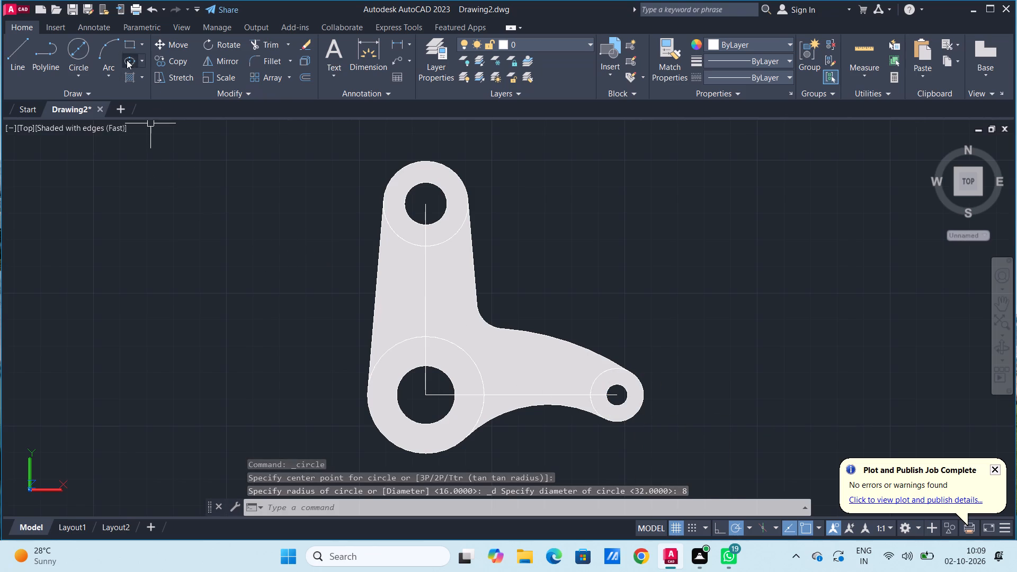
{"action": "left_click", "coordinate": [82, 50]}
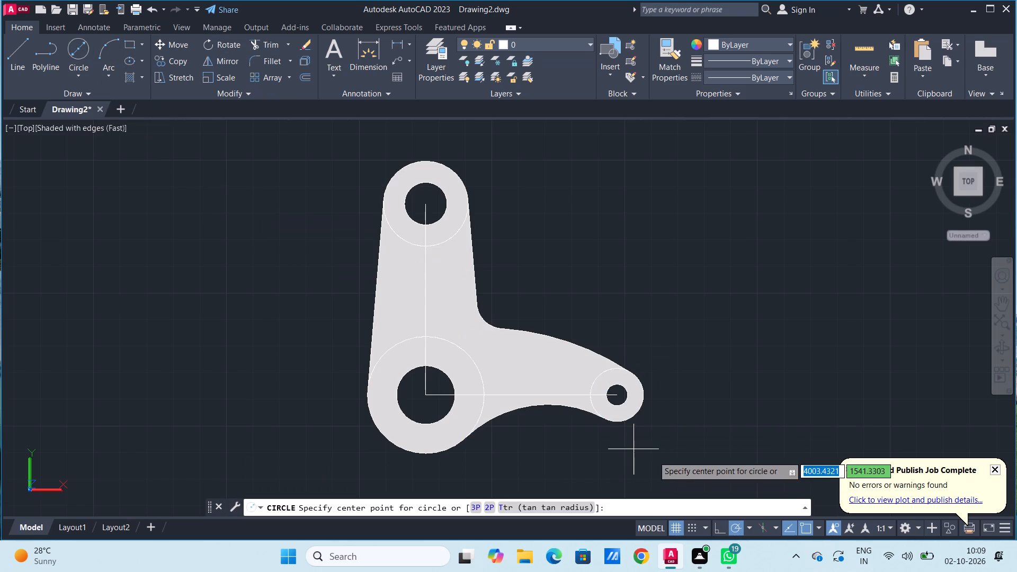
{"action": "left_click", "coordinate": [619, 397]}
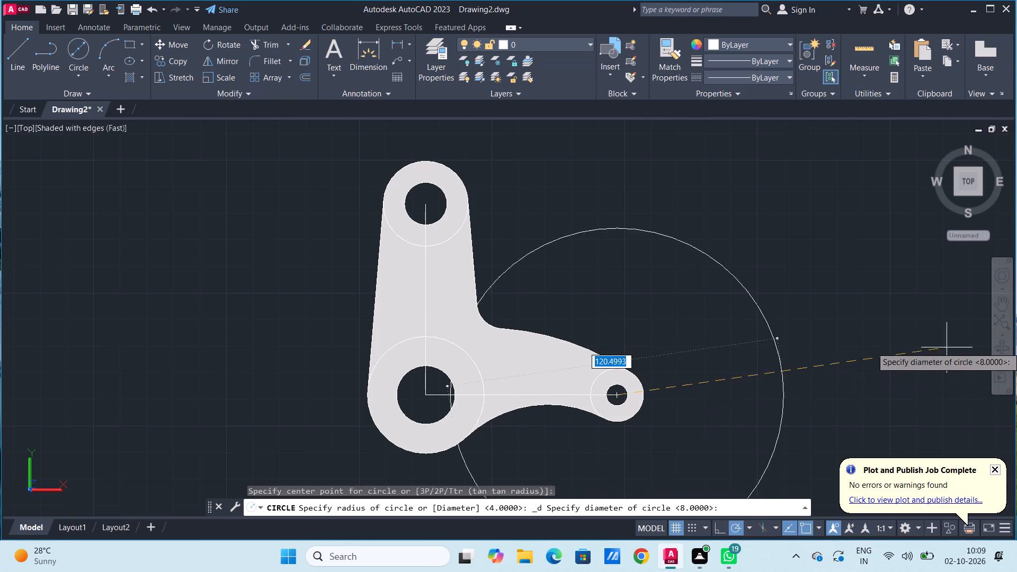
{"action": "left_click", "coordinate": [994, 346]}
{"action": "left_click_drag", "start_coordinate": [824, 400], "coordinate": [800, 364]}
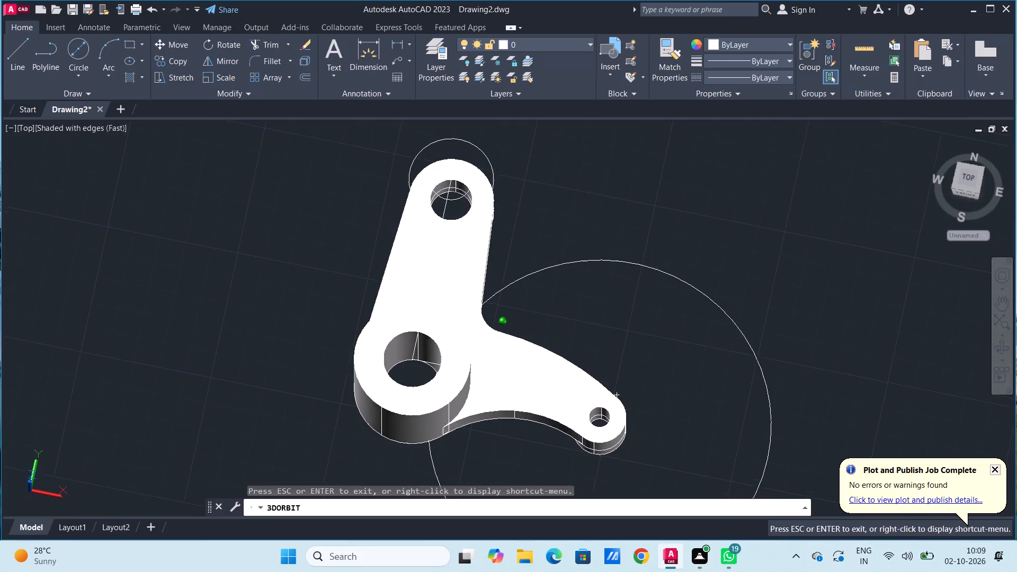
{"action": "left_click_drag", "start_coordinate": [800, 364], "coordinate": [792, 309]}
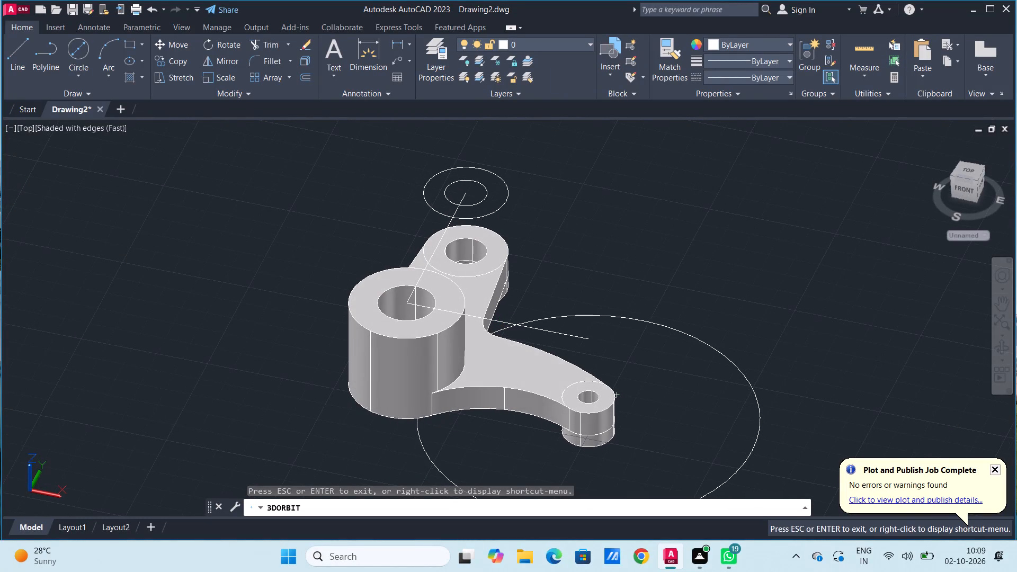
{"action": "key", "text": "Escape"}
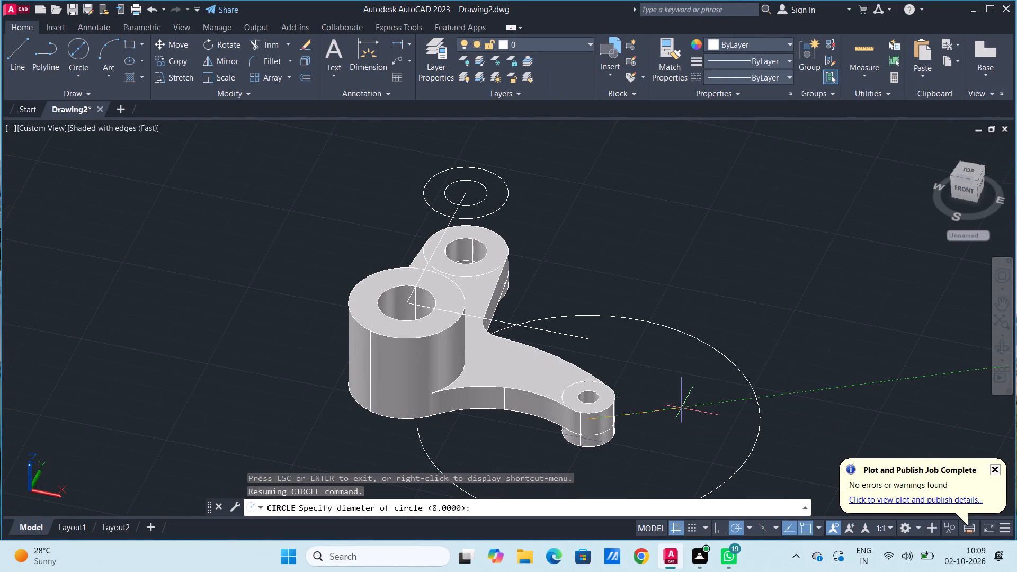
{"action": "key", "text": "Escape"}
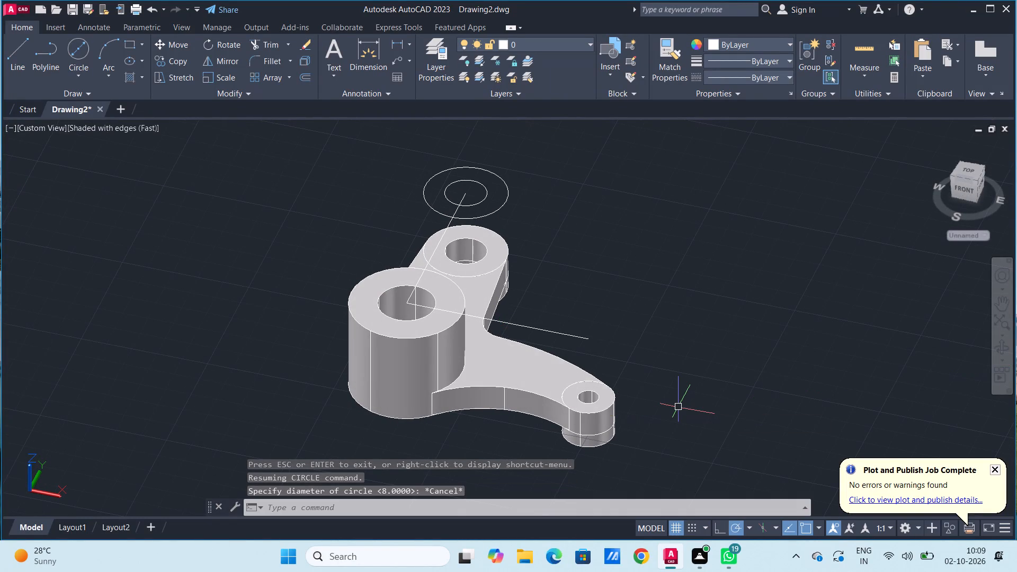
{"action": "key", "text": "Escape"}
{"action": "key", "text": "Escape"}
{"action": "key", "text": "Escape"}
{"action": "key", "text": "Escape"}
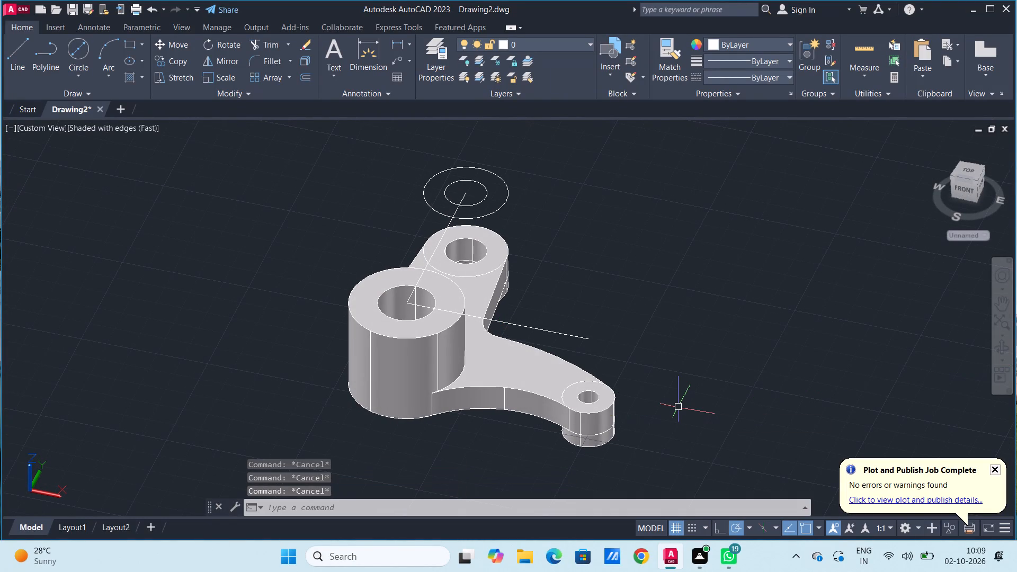
Draw concentric circles of 8 and 20 diameter centred on the end of the 72-long line above the small boss.
{"action": "left_click", "coordinate": [67, 52]}
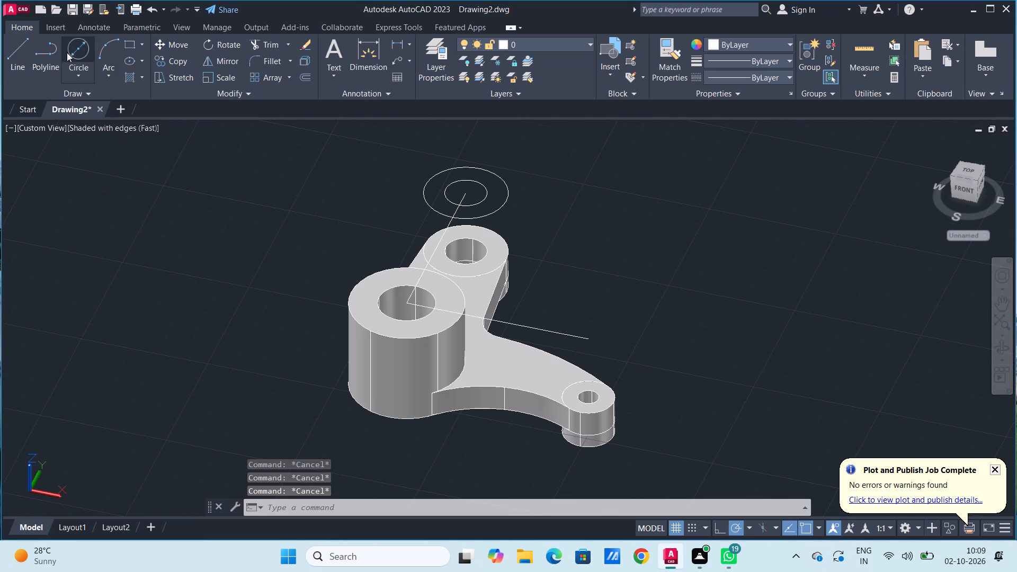
{"action": "left_click", "coordinate": [588, 338]}
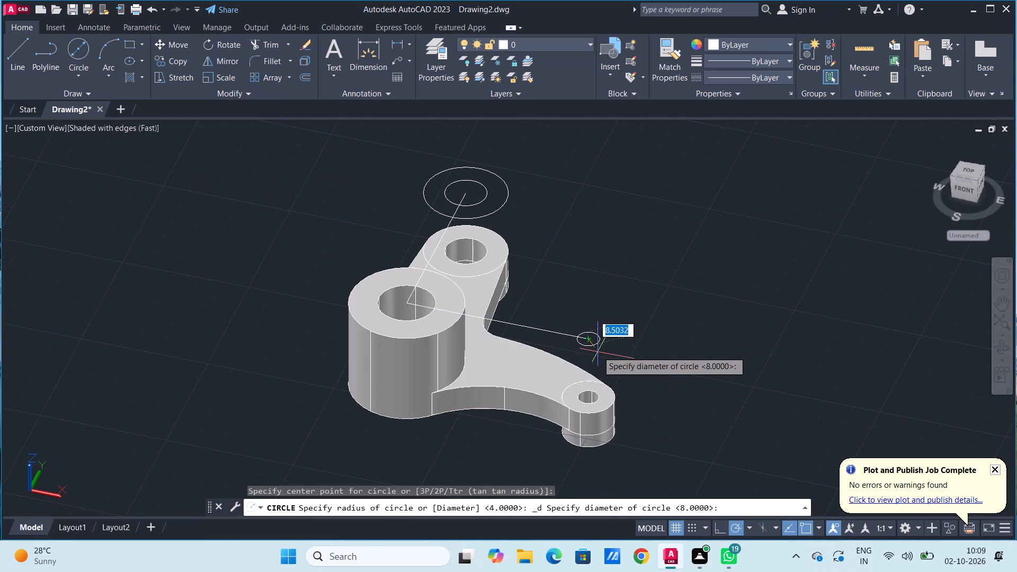
{"action": "key", "text": "8"}
{"action": "key", "text": "Return"}
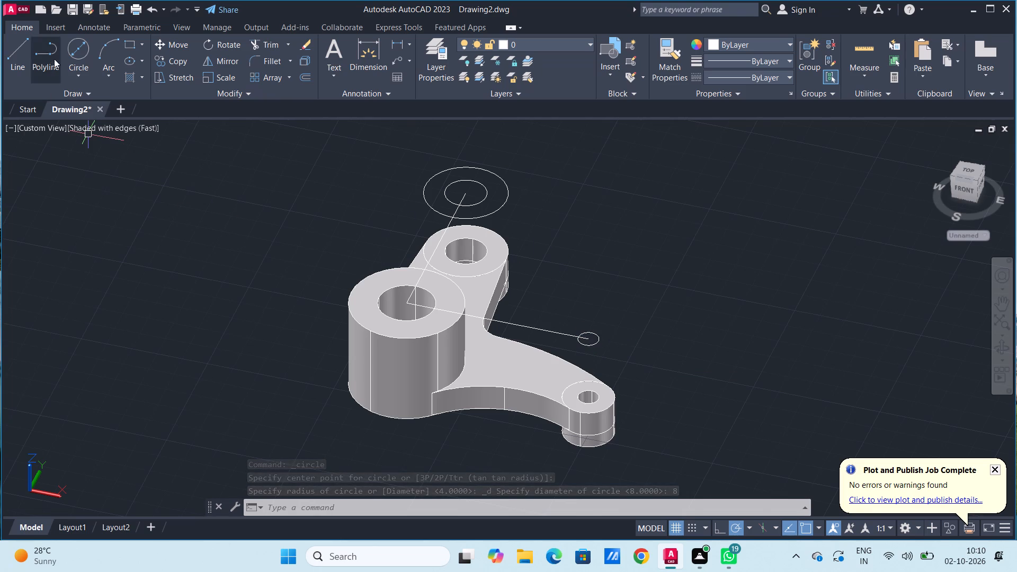
{"action": "left_click", "coordinate": [69, 58]}
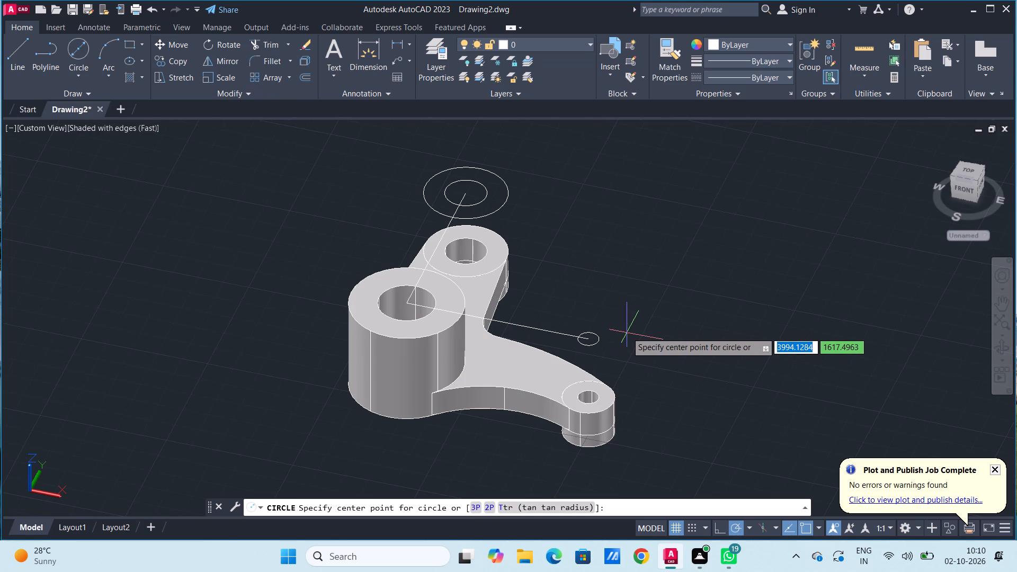
{"action": "left_click", "coordinate": [587, 339]}
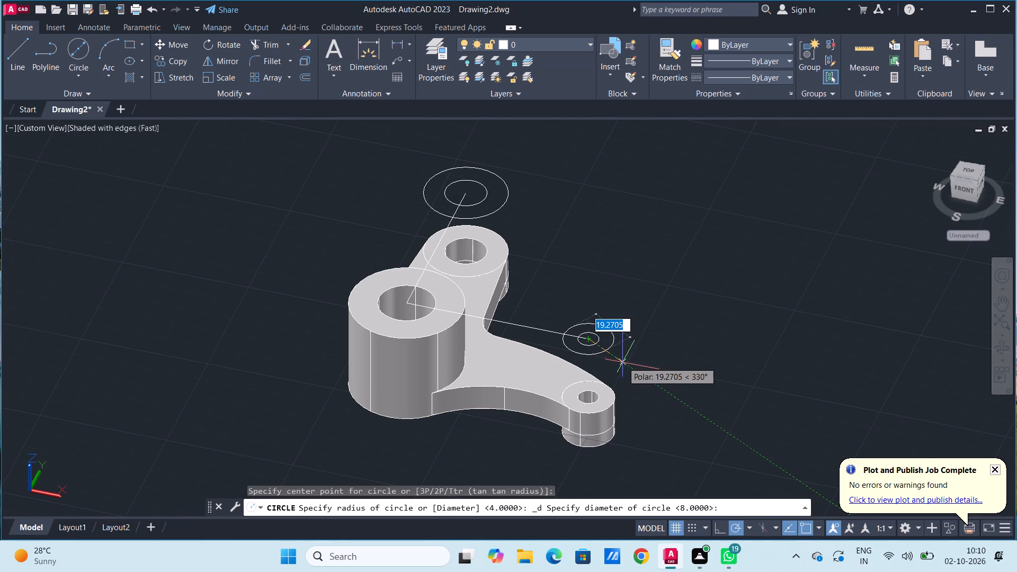
{"action": "type", "text": "20"}
{"action": "key", "text": "Return"}
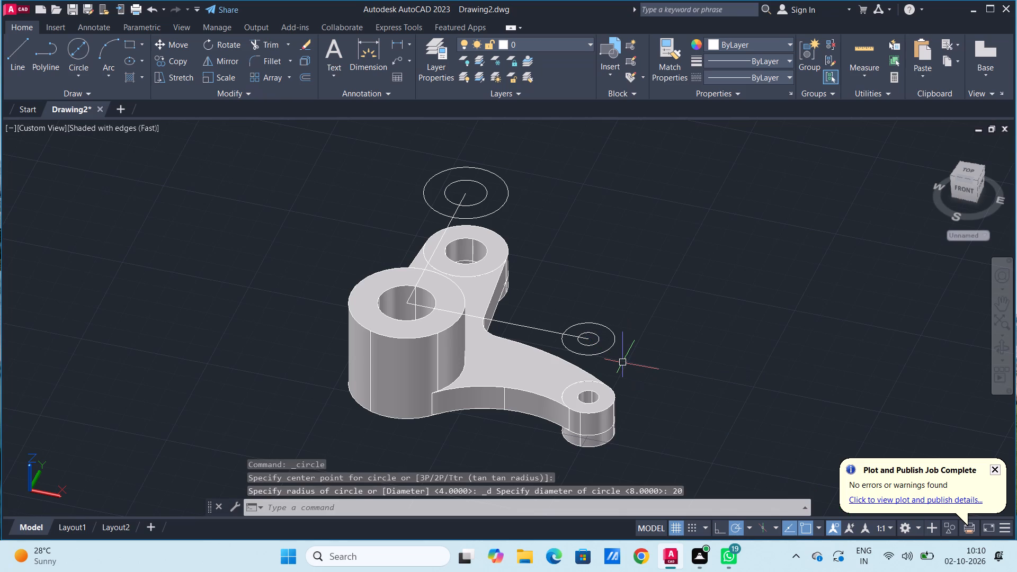
{"action": "key", "text": "Escape"}
{"action": "key", "text": "Escape"}
{"action": "key", "text": "Escape"}
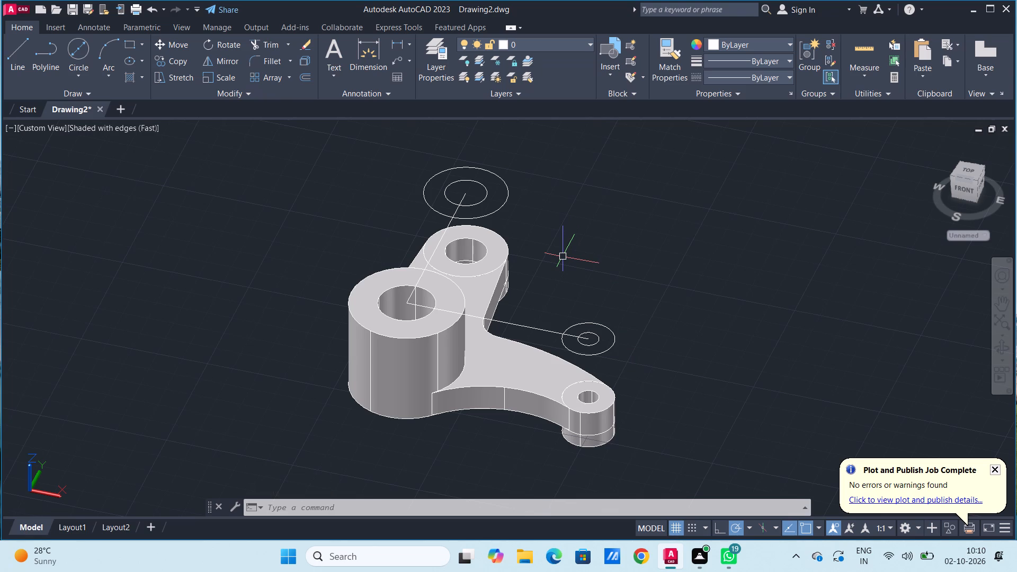
Draw a 29.19-long line from the large boss's top bore centre along the existing line towards the small boss.
{"action": "middle_click_drag", "start_coordinate": [565, 258], "coordinate": [609, 282]}
{"action": "middle_click", "coordinate": [609, 282]}
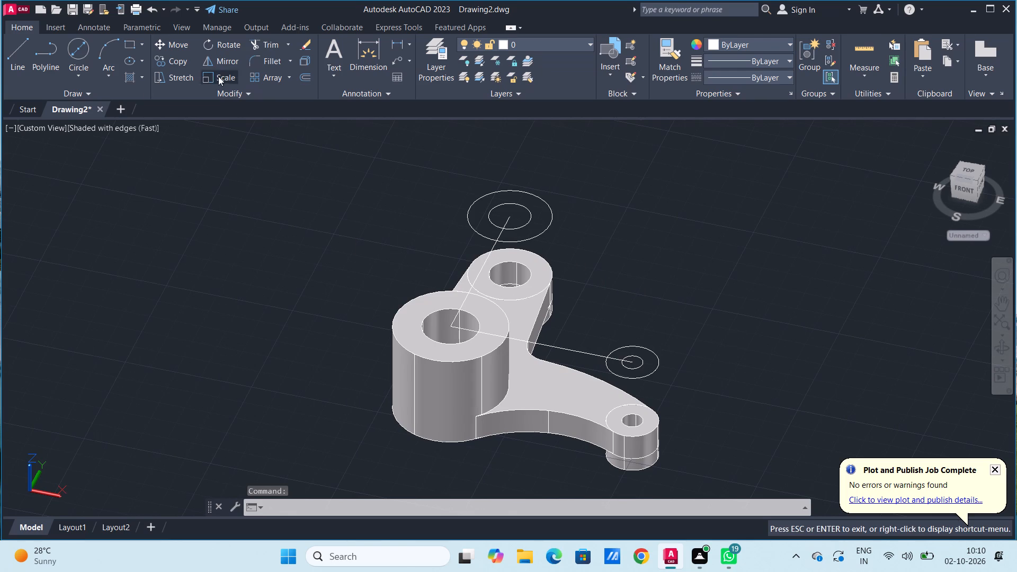
{"action": "left_click", "coordinate": [19, 43]}
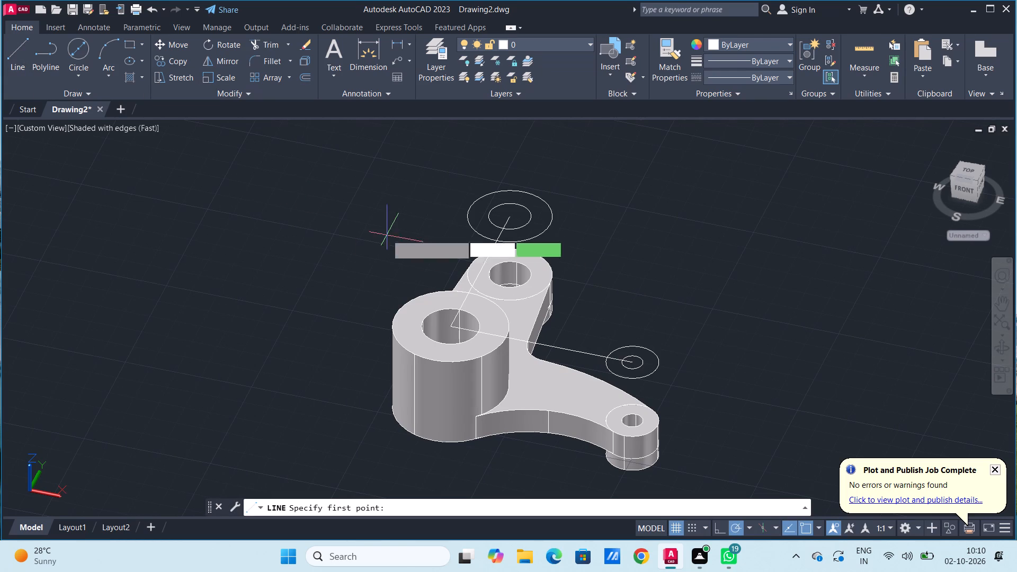
{"action": "left_click", "coordinate": [452, 324]}
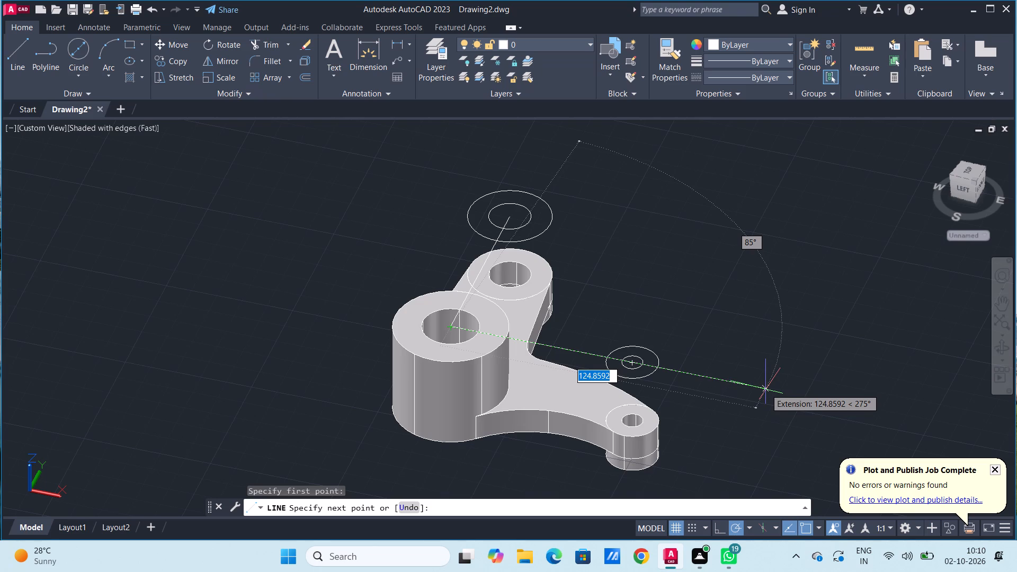
{"action": "type", "text": "29.19"}
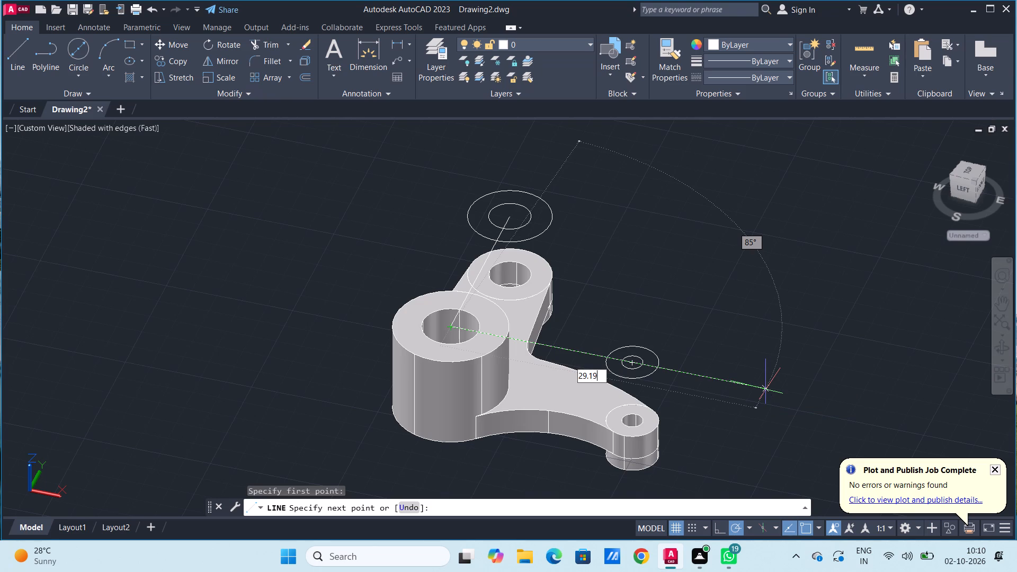
{"action": "key", "text": "Return"}
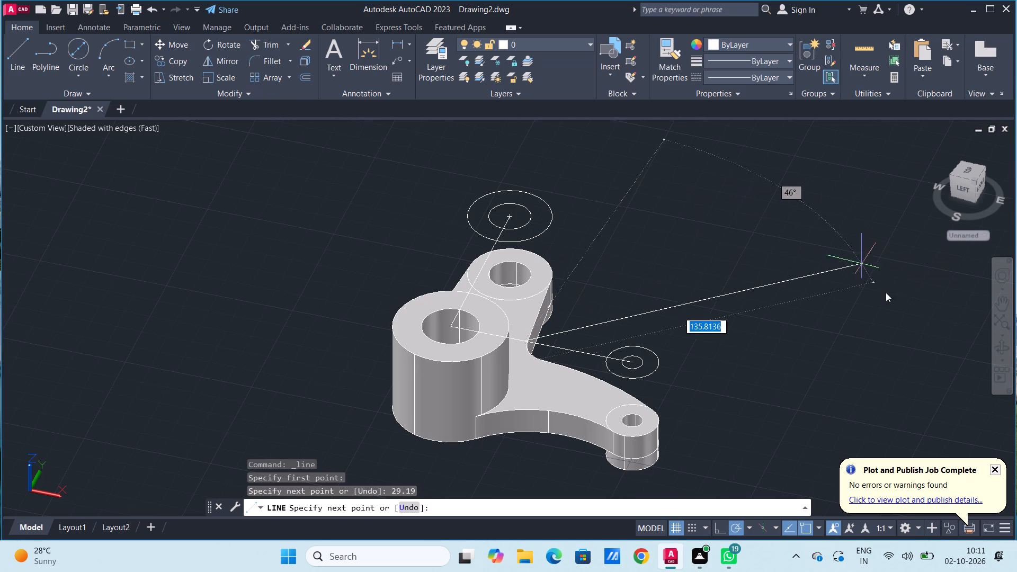
{"action": "left_click", "coordinate": [996, 344]}
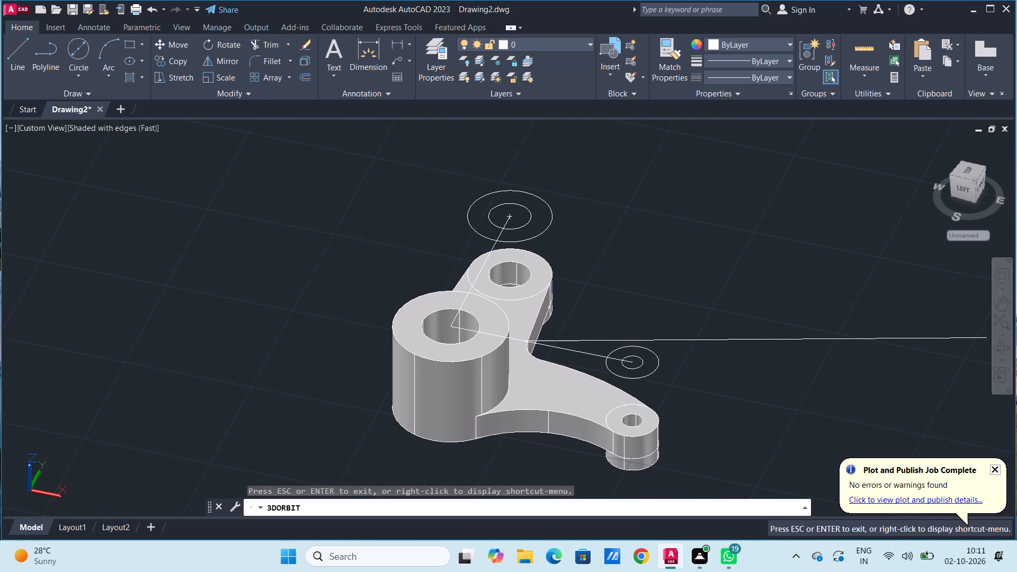
{"action": "left_click_drag", "start_coordinate": [564, 251], "coordinate": [589, 332]}
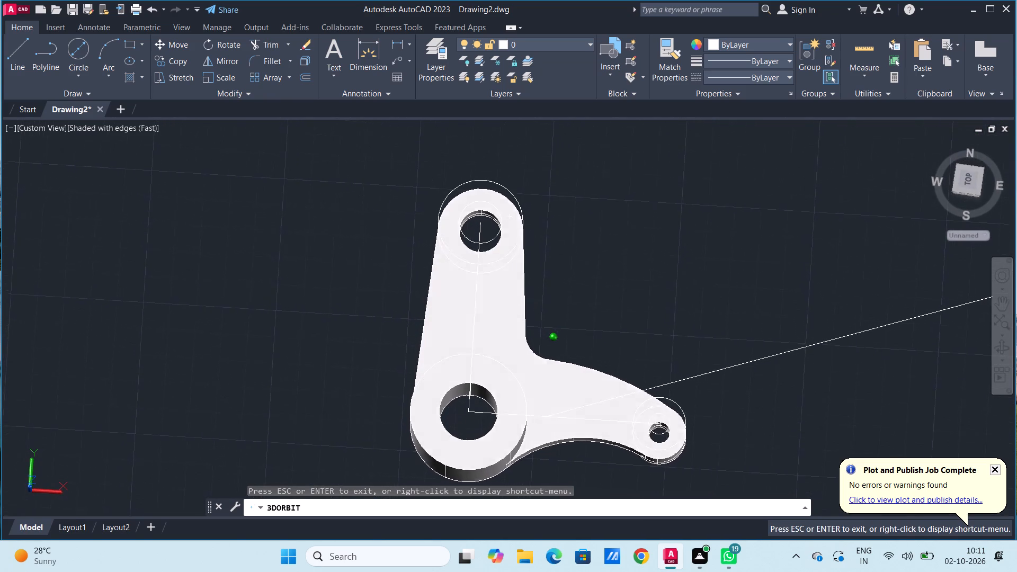
{"action": "left_click_drag", "start_coordinate": [589, 332], "coordinate": [589, 334]}
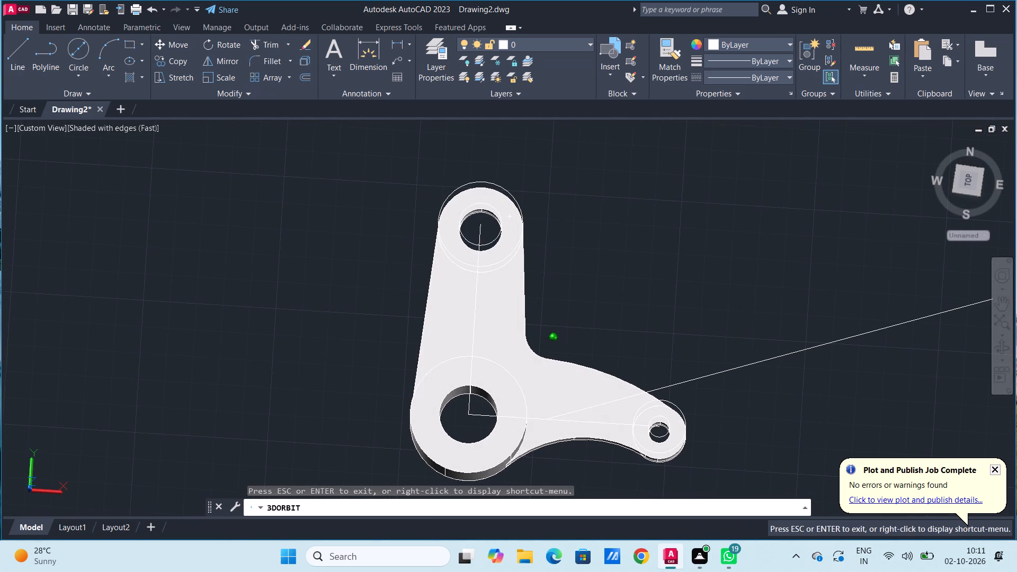
{"action": "key", "text": "Escape"}
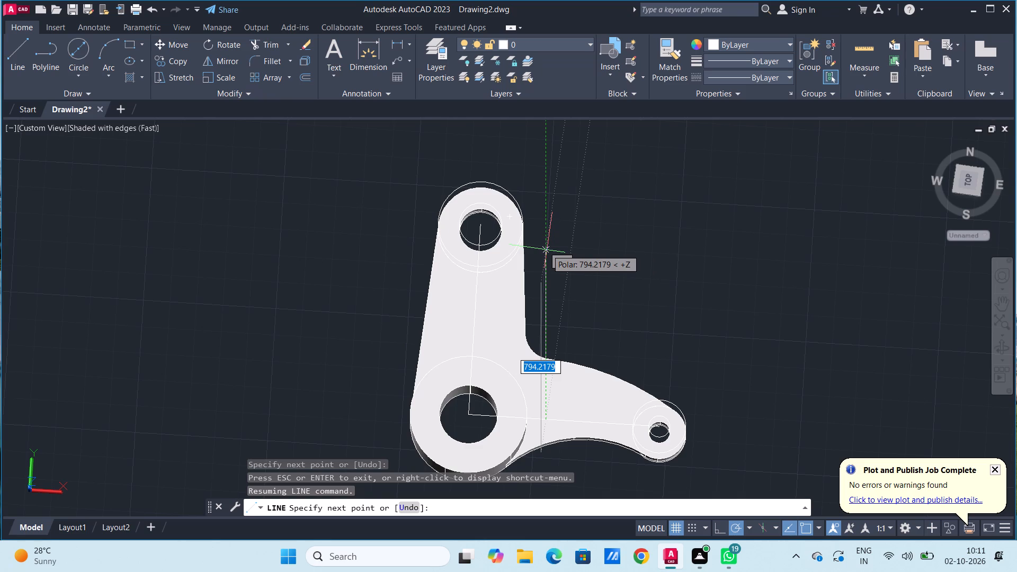
{"action": "key", "text": "Escape"}
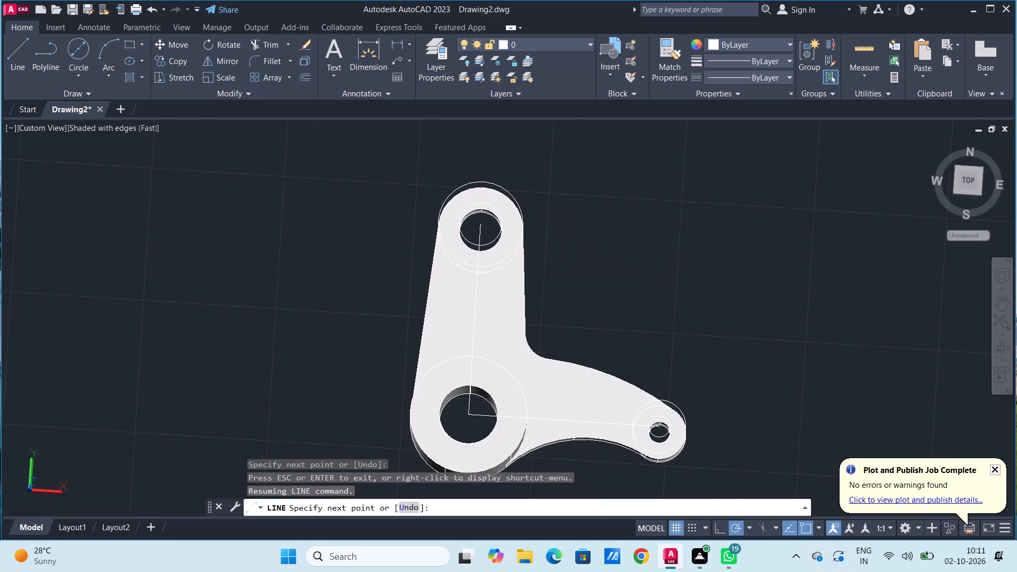
{"action": "key", "text": "Escape"}
{"action": "key", "text": "Escape"}
{"action": "key", "text": "Escape"}
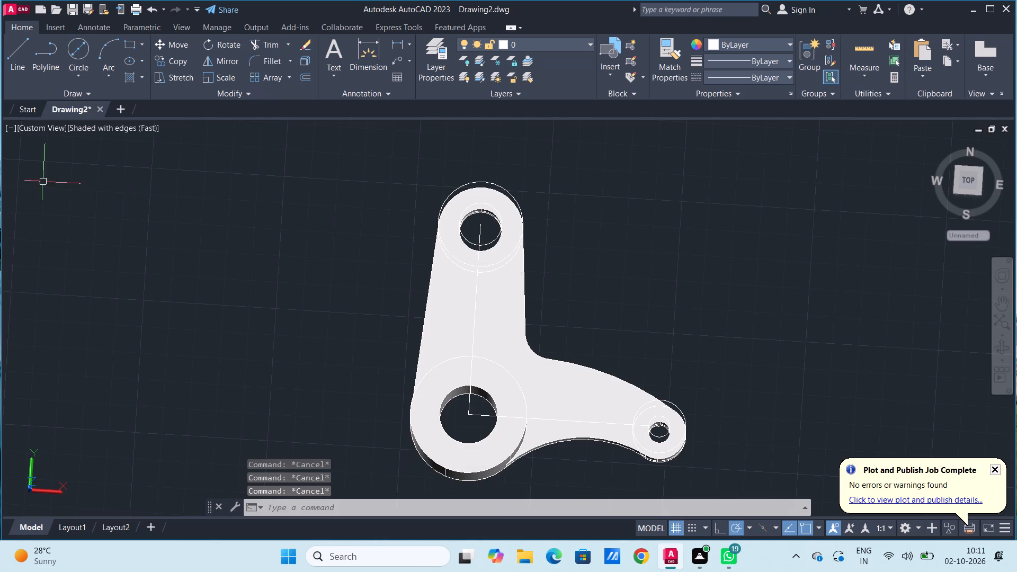
{"action": "key", "text": "Escape"}
In the top view, draw a 34.93-long perpendicular line from the 29.19-long line's end, parallel to the medium boss's reference line.
{"action": "left_click", "coordinate": [34, 128]}
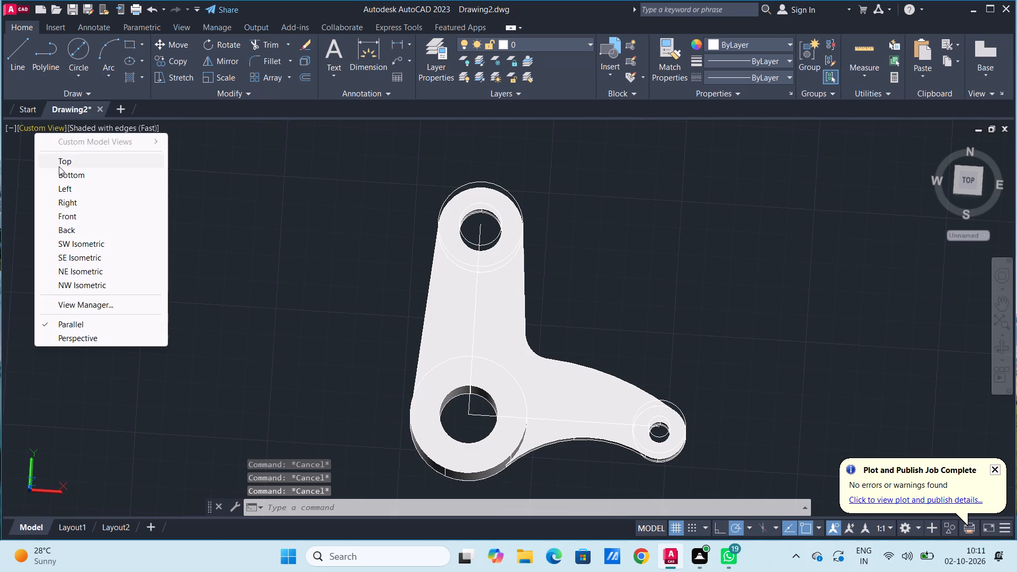
{"action": "left_click", "coordinate": [59, 166]}
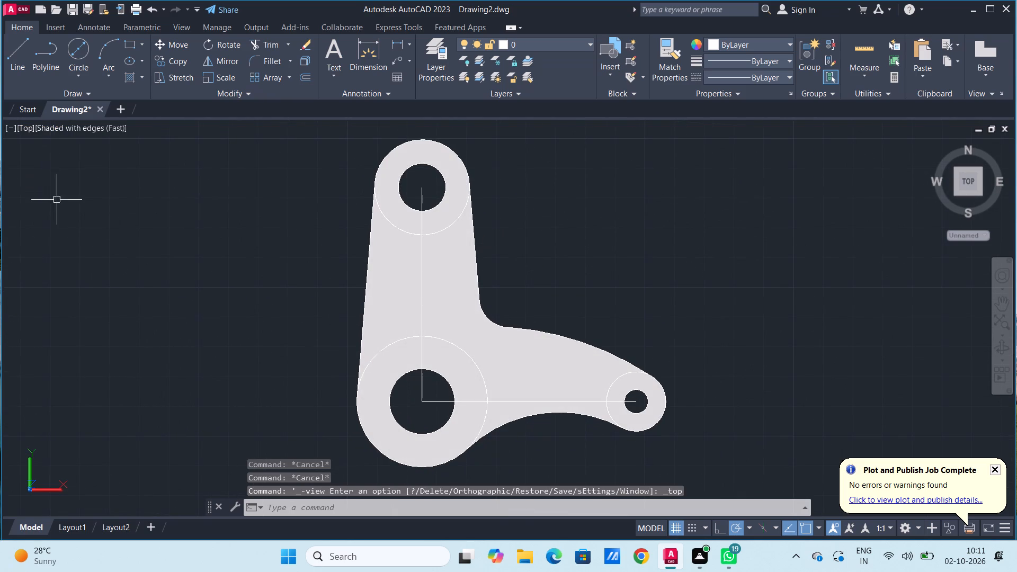
{"action": "left_click", "coordinate": [13, 48]}
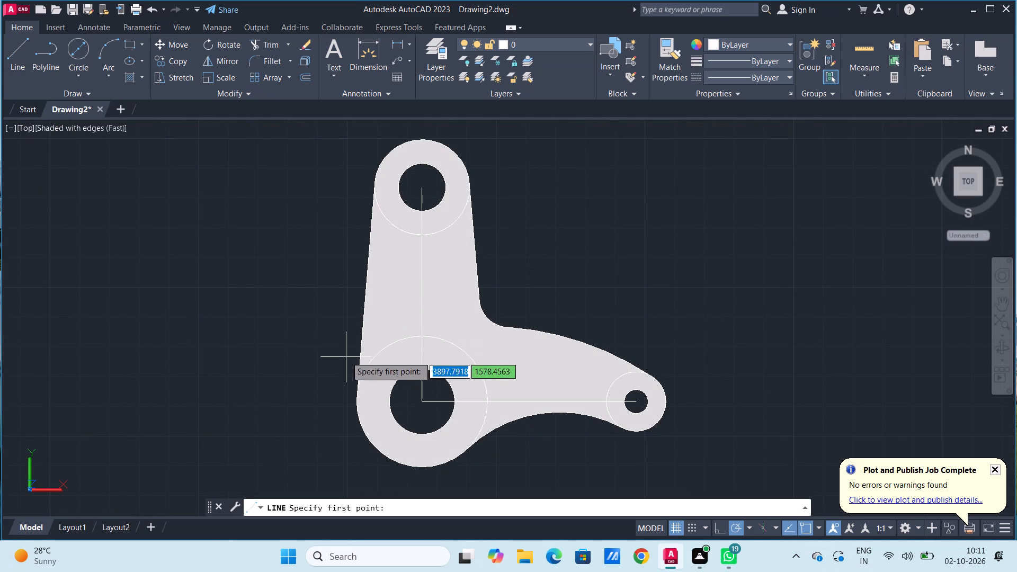
{"action": "left_click", "coordinate": [508, 399]}
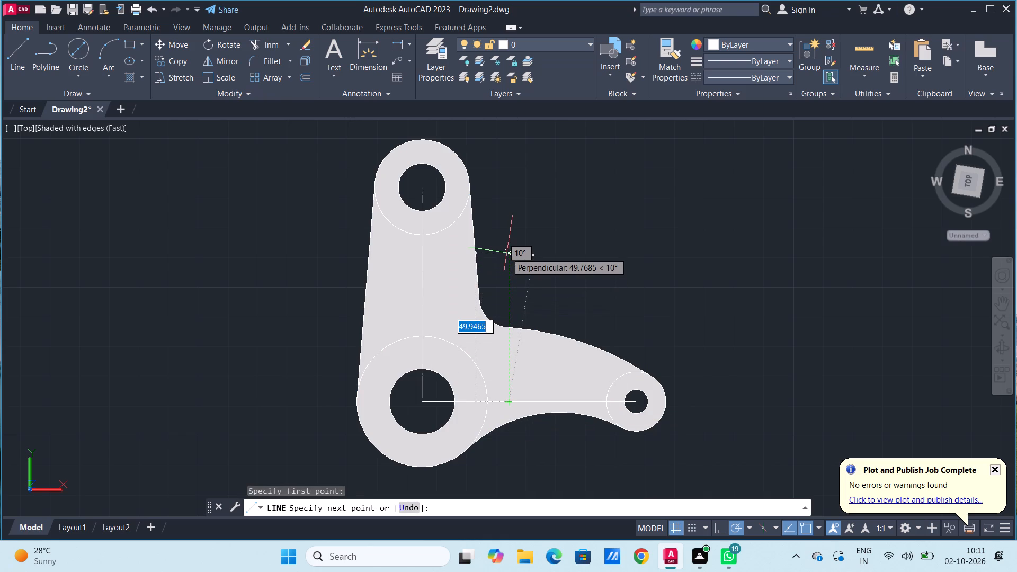
{"action": "type", "text": "34.93"}
{"action": "key", "text": "Return"}
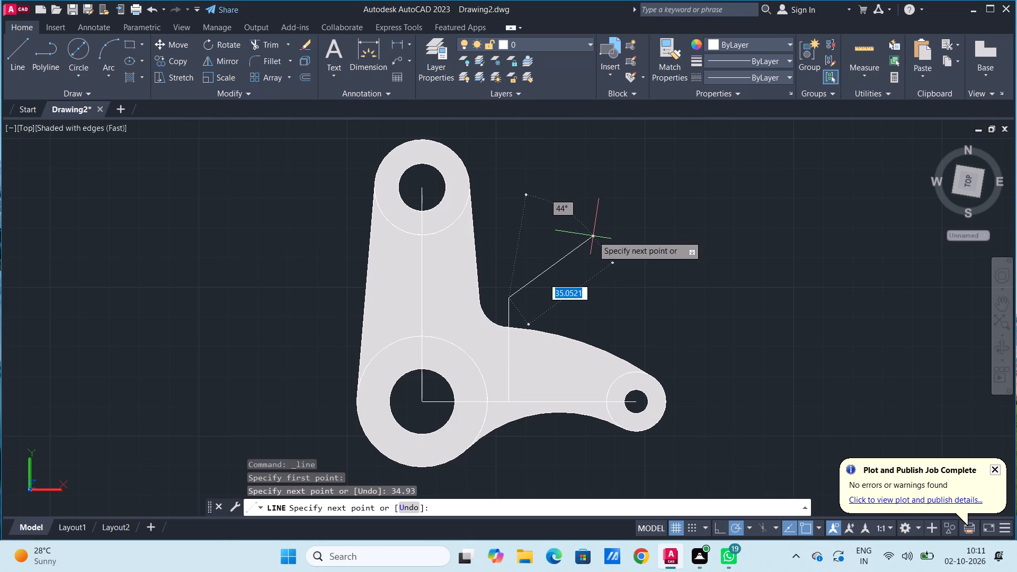
{"action": "key", "text": "Escape"}
Draw a circle of radius 10 centred on the free end of the 34.93-long line.
{"action": "left_click", "coordinate": [1004, 352]}
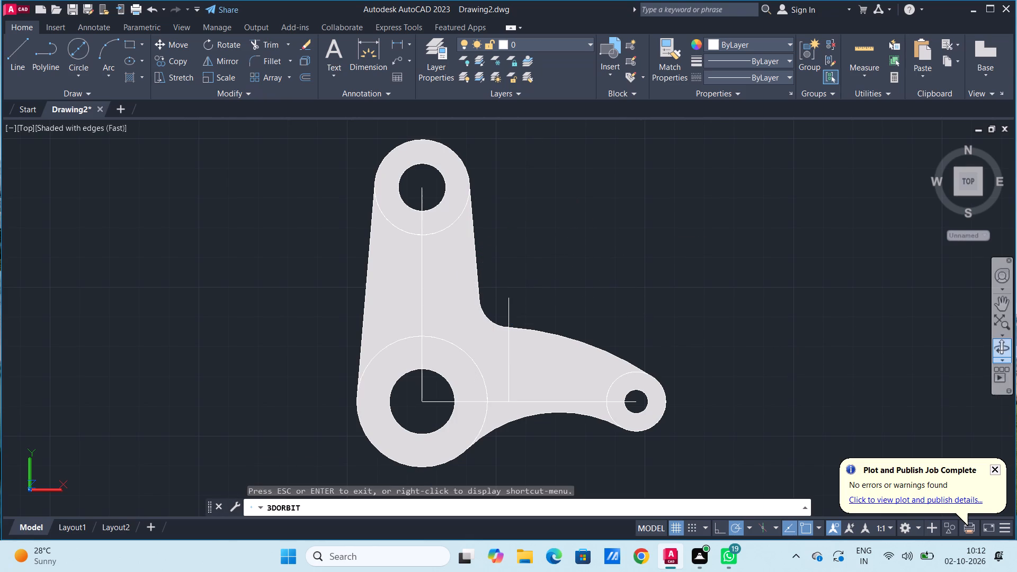
{"action": "left_click_drag", "start_coordinate": [778, 383], "coordinate": [724, 257]}
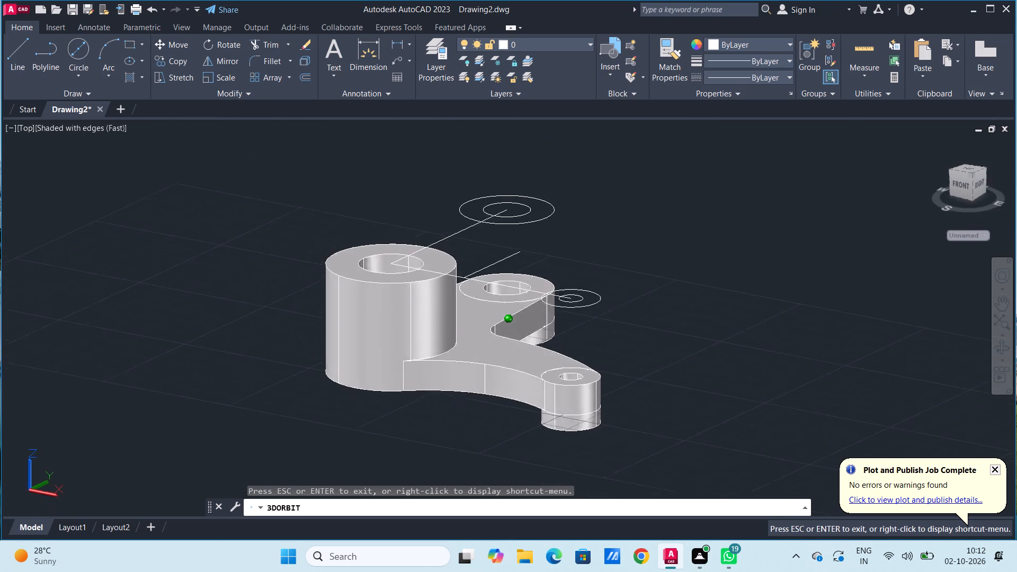
{"action": "left_click_drag", "start_coordinate": [724, 257], "coordinate": [774, 322]}
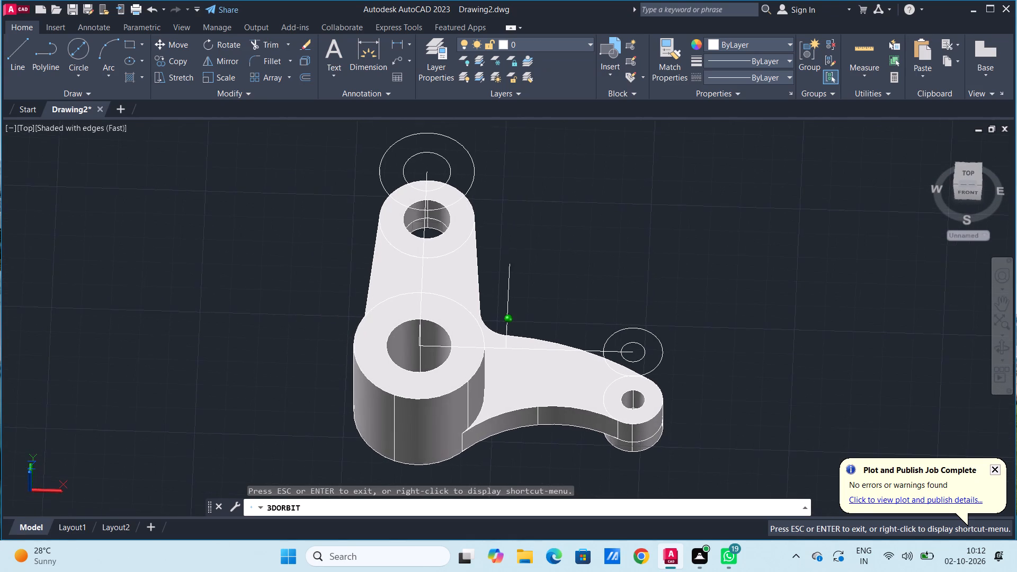
{"action": "left_click_drag", "start_coordinate": [774, 322], "coordinate": [772, 322]}
{"action": "key", "text": "Escape"}
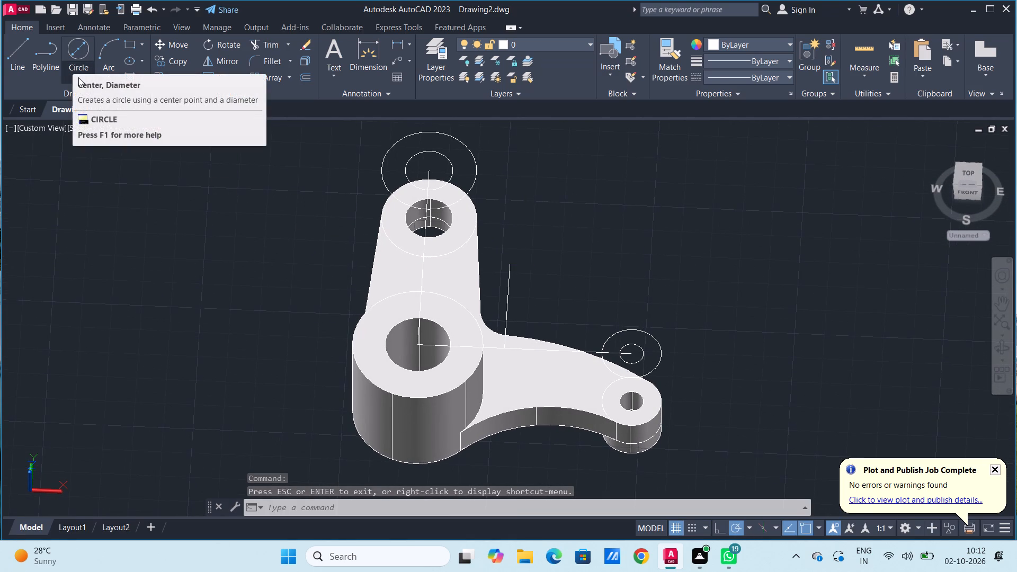
{"action": "left_click", "coordinate": [78, 77]}
{"action": "left_click", "coordinate": [87, 95]}
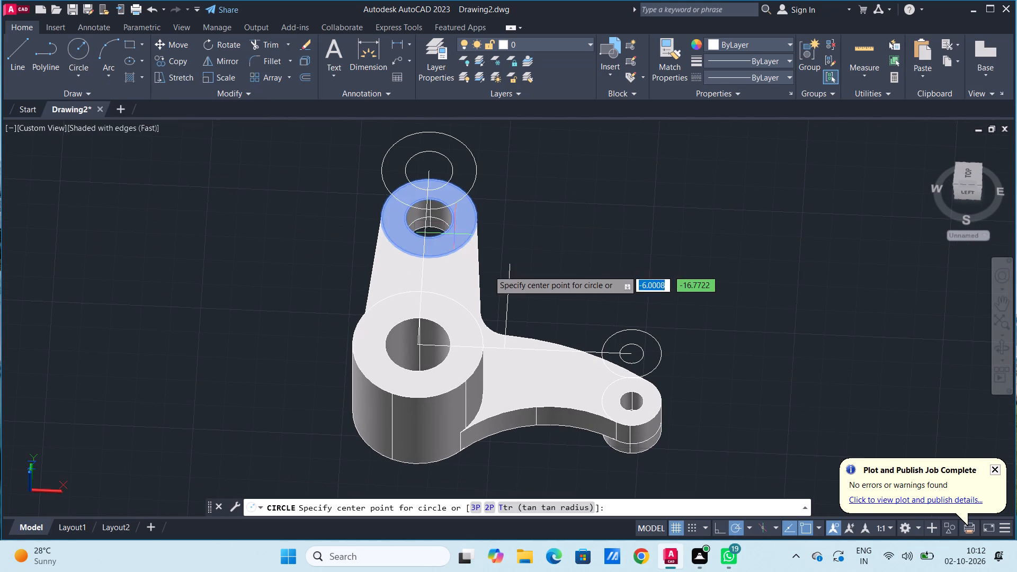
{"action": "left_click", "coordinate": [511, 262]}
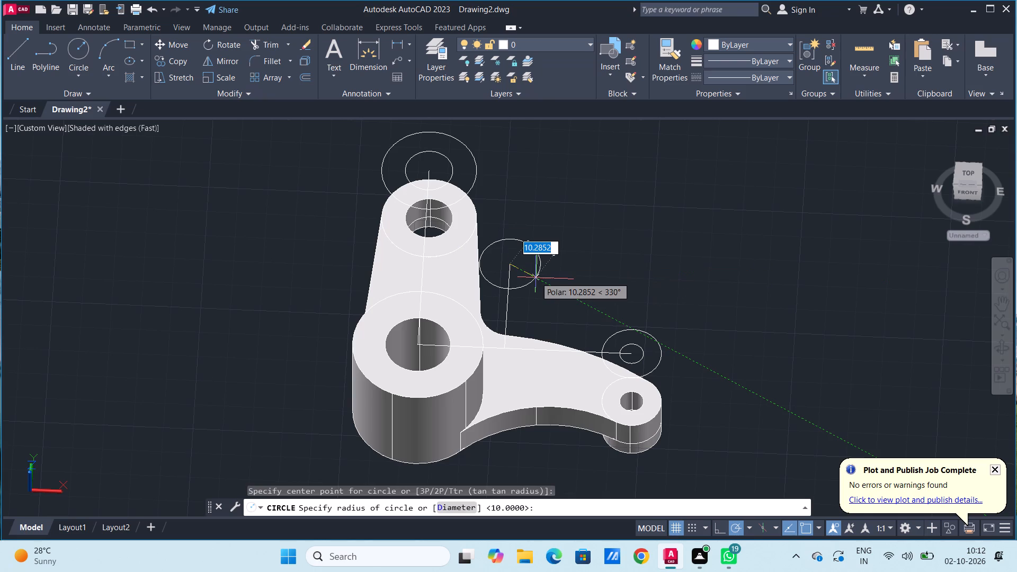
{"action": "type", "text": "10"}
{"action": "key", "text": "Return"}
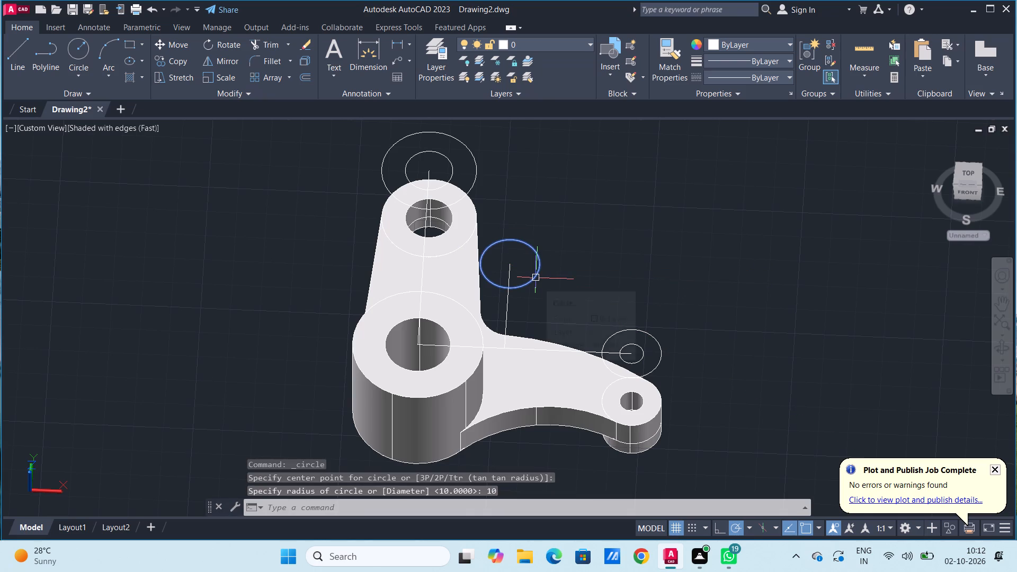
{"action": "key", "text": "Escape"}
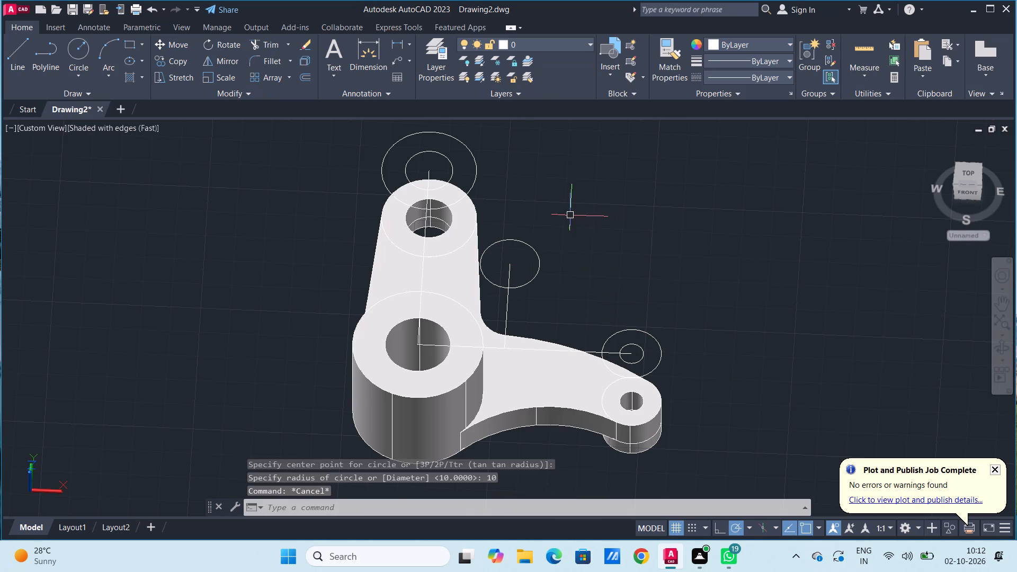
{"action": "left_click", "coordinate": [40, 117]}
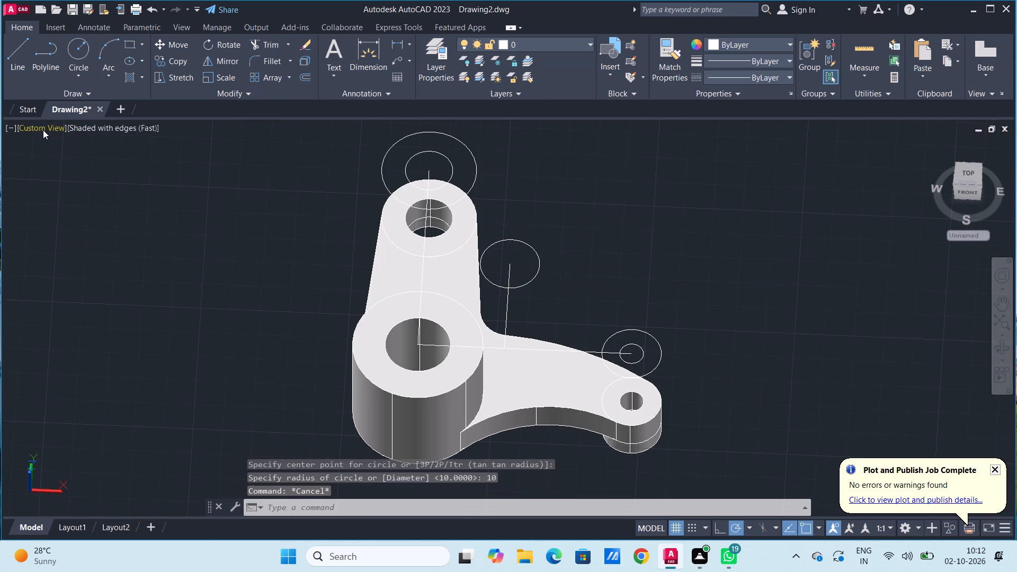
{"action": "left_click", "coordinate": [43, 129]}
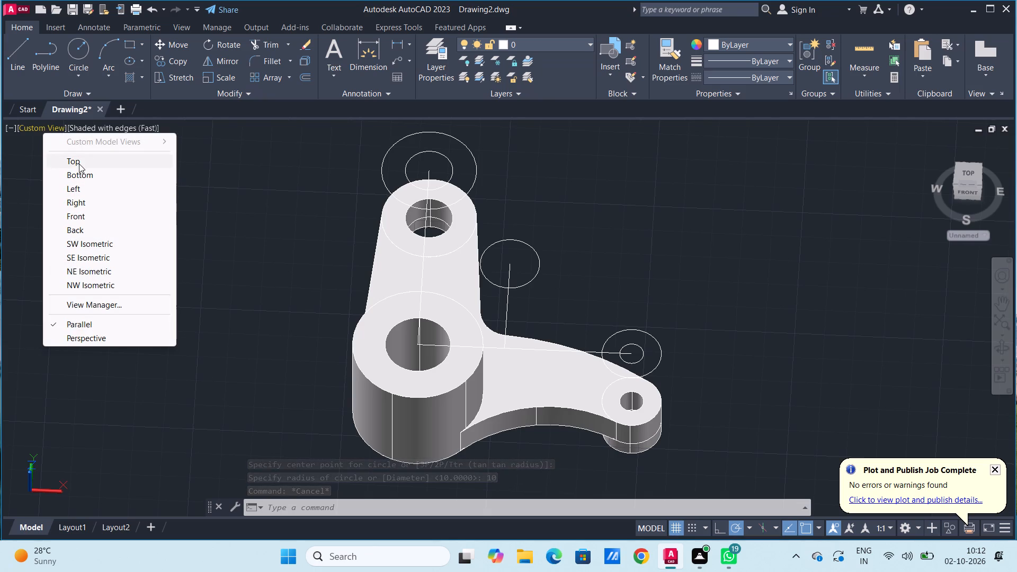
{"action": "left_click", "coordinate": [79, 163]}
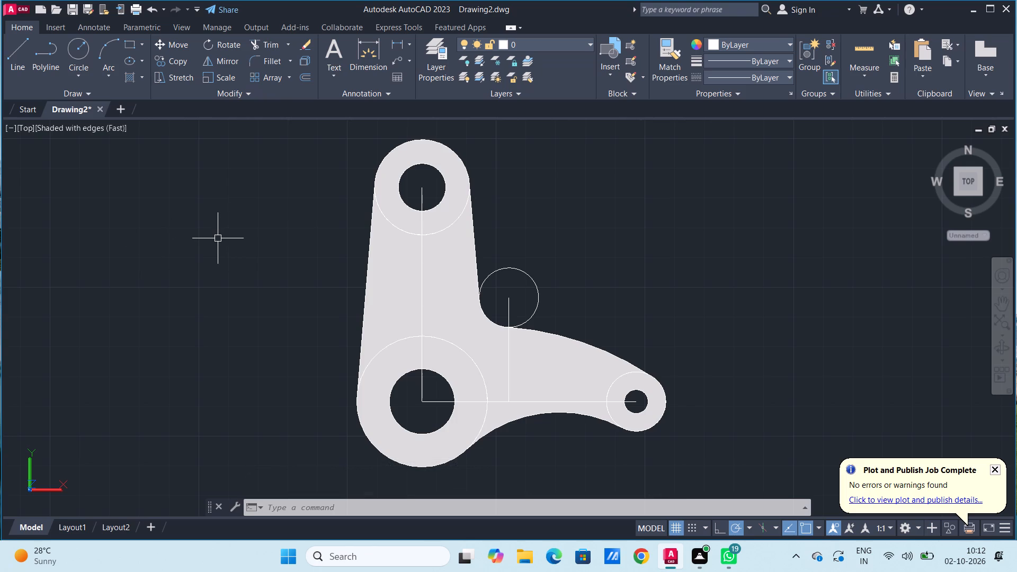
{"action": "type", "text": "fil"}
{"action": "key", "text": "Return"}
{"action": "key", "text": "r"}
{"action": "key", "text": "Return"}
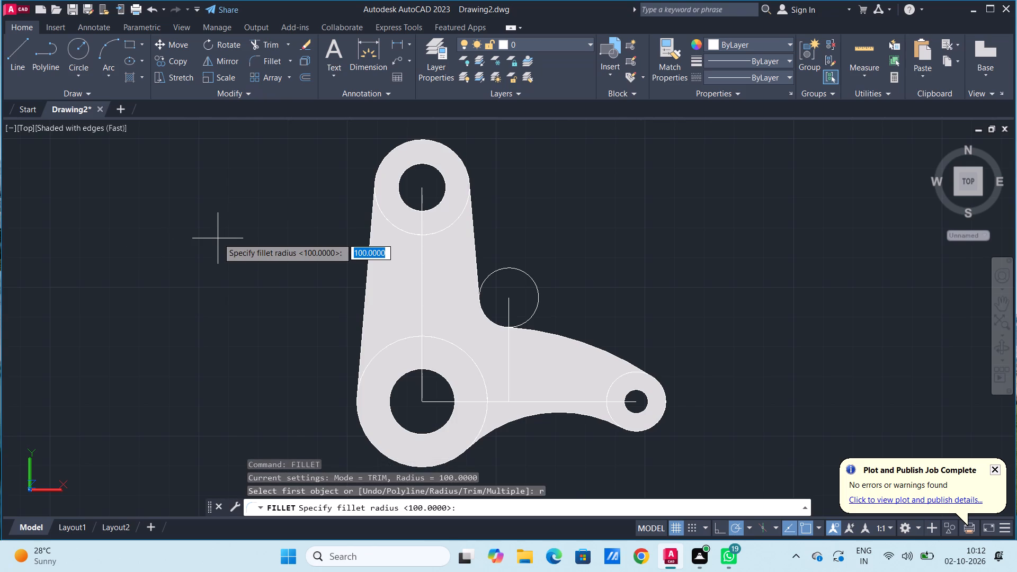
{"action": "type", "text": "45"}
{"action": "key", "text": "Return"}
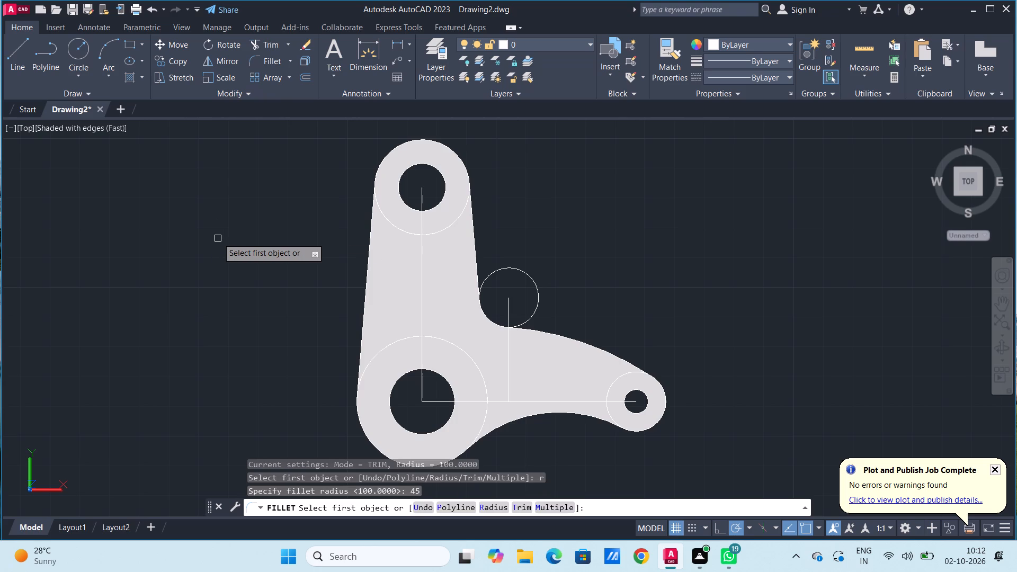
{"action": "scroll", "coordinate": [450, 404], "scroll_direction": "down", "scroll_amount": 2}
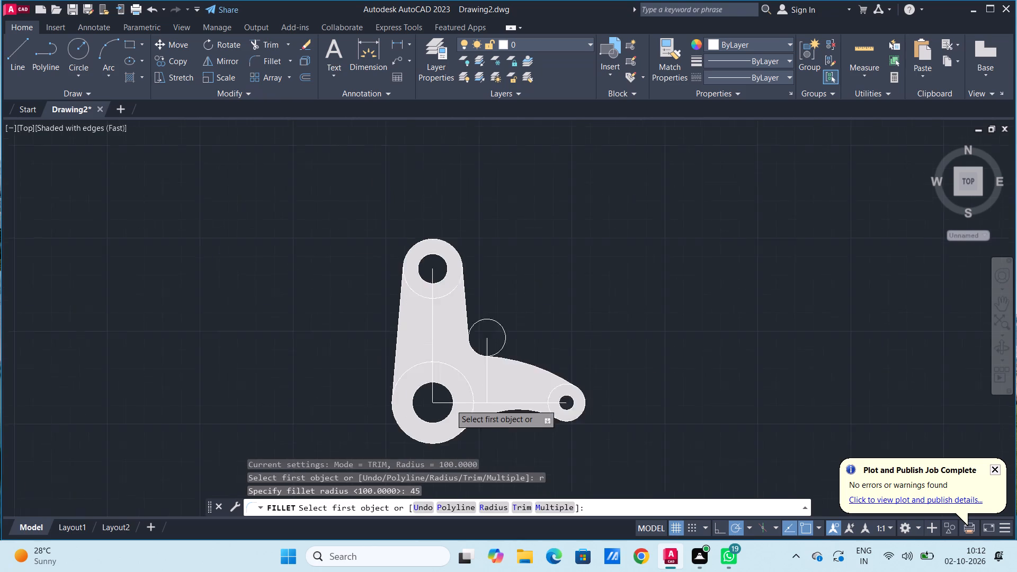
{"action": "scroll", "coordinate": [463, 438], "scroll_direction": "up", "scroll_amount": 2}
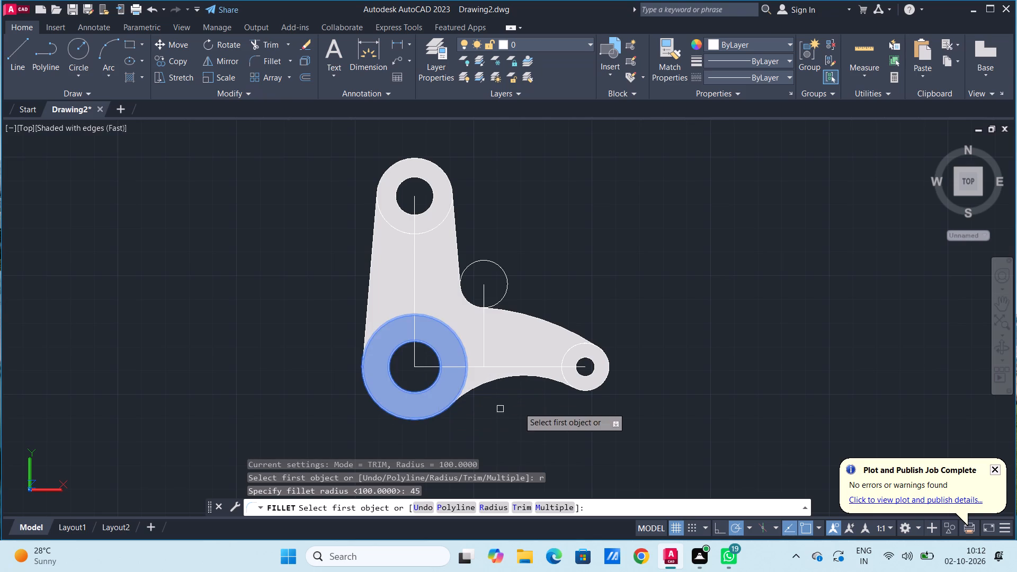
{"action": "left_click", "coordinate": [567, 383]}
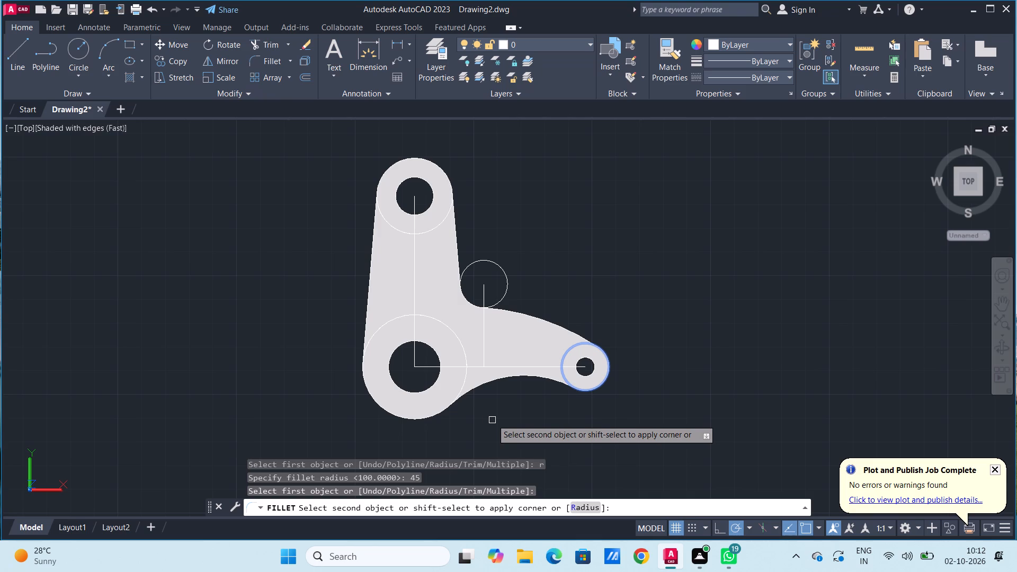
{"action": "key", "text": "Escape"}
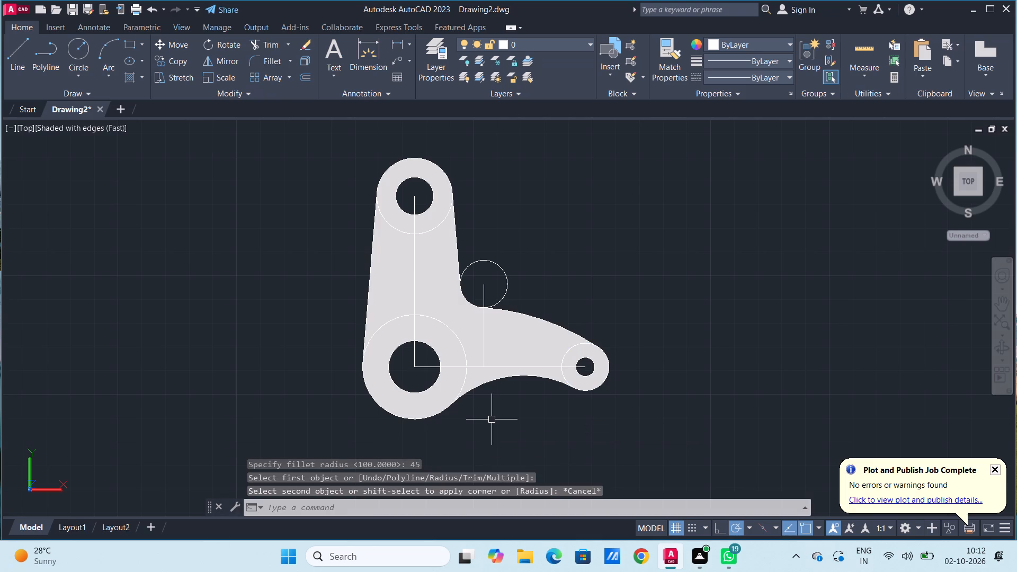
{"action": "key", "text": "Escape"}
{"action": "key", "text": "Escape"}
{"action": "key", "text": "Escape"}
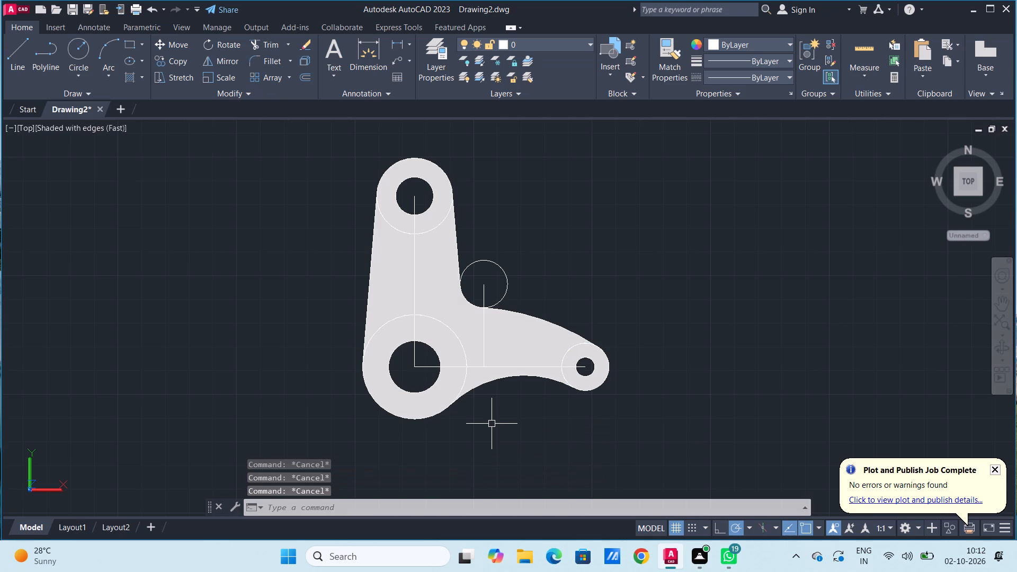
Draw a circle of diameter 22 centred on the large boss's top bore centre.
{"action": "middle_click_drag", "start_coordinate": [492, 427], "coordinate": [467, 385]}
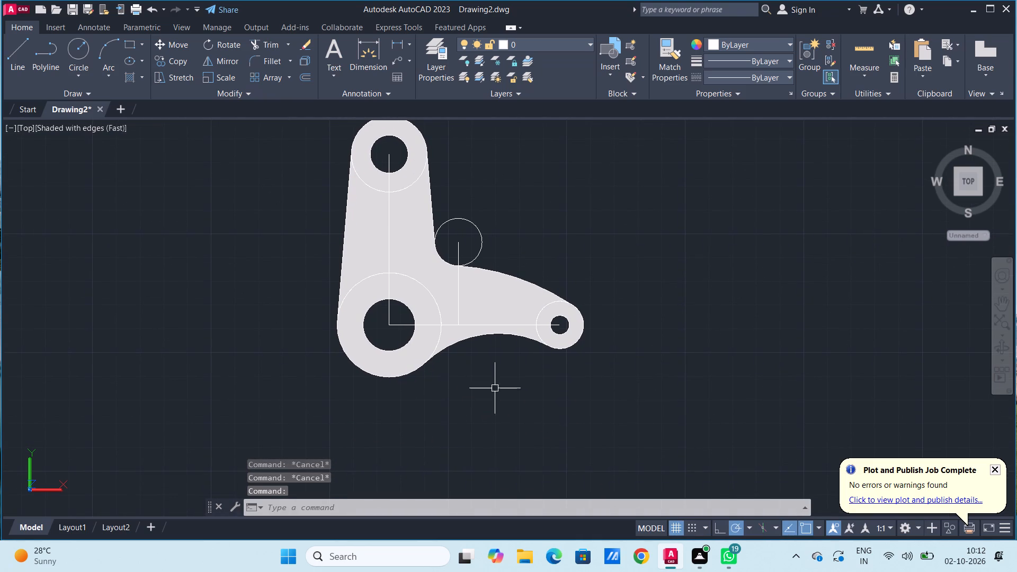
{"action": "left_click", "coordinate": [1010, 351]}
{"action": "left_click_drag", "start_coordinate": [494, 426], "coordinate": [478, 349]}
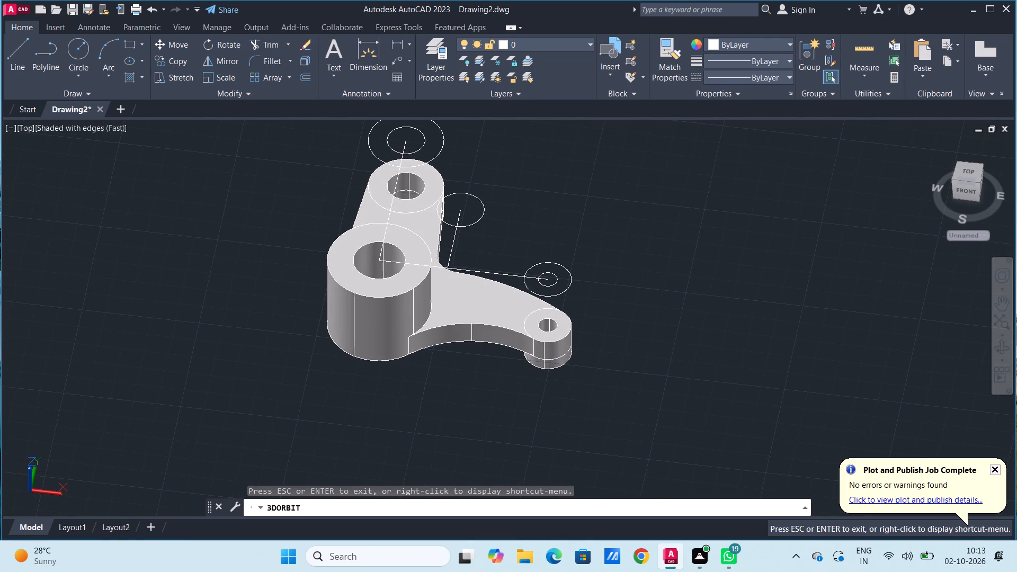
{"action": "key", "text": "Escape"}
{"action": "key", "text": "Escape"}
{"action": "key", "text": "Escape"}
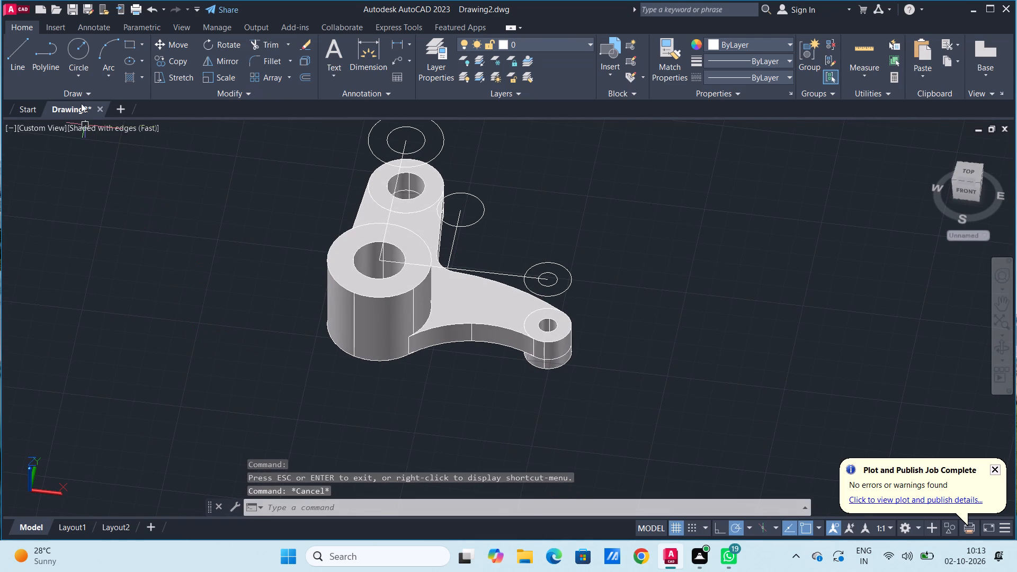
{"action": "left_click", "coordinate": [75, 76]}
{"action": "left_click", "coordinate": [86, 121]}
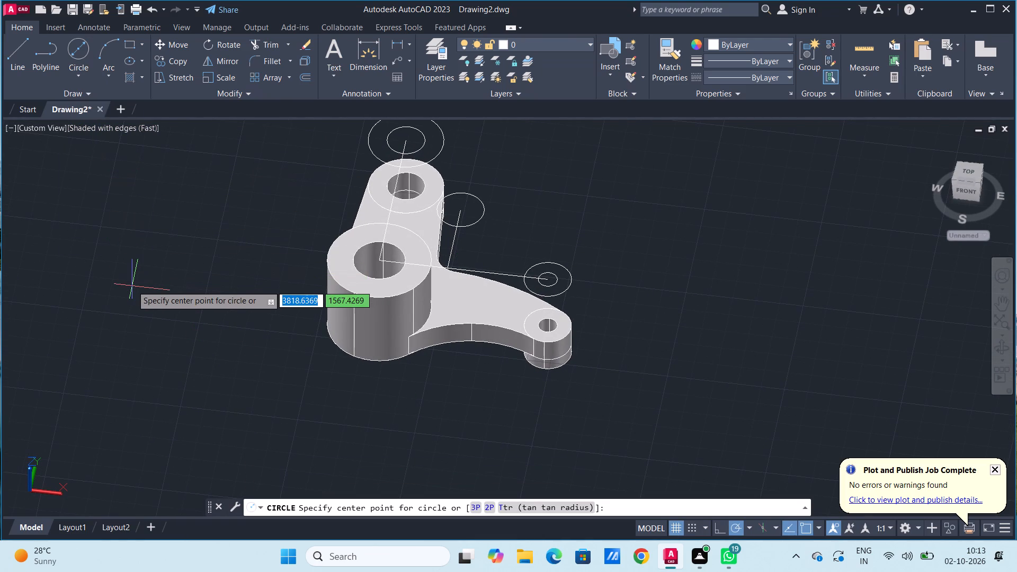
{"action": "left_click", "coordinate": [378, 261]}
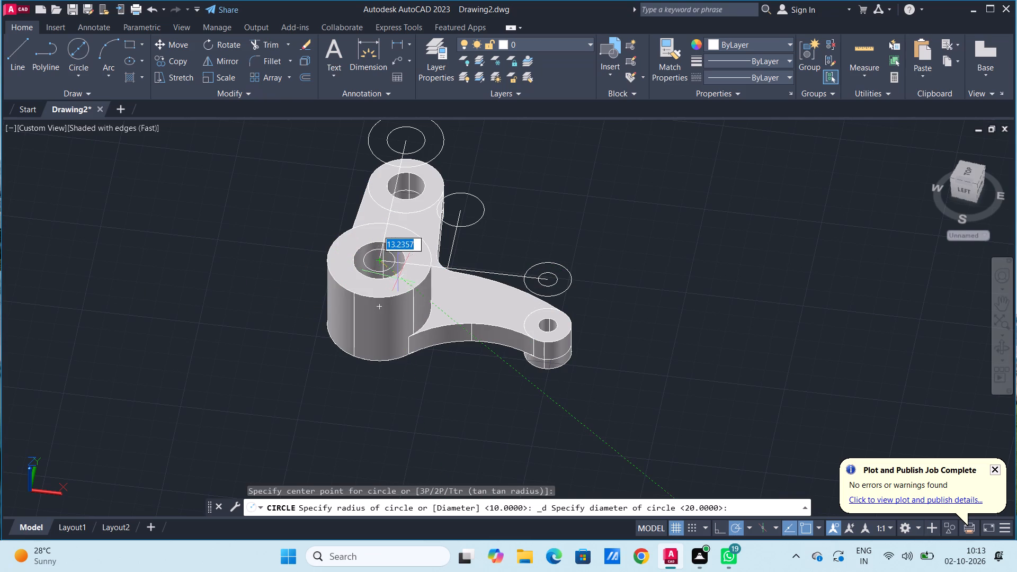
{"action": "type", "text": "22"}
{"action": "key", "text": "Return"}
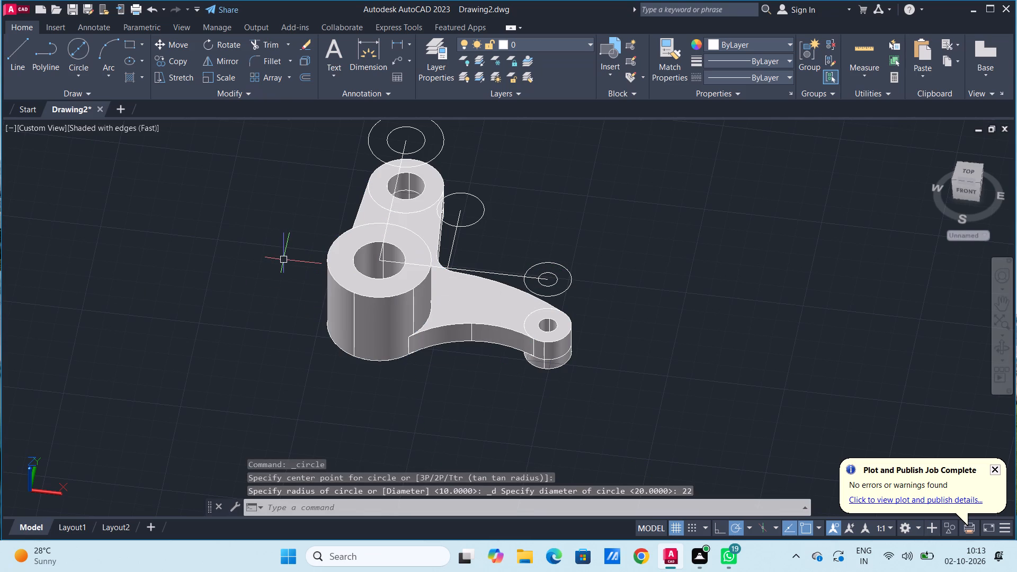
{"action": "key", "text": "Escape"}
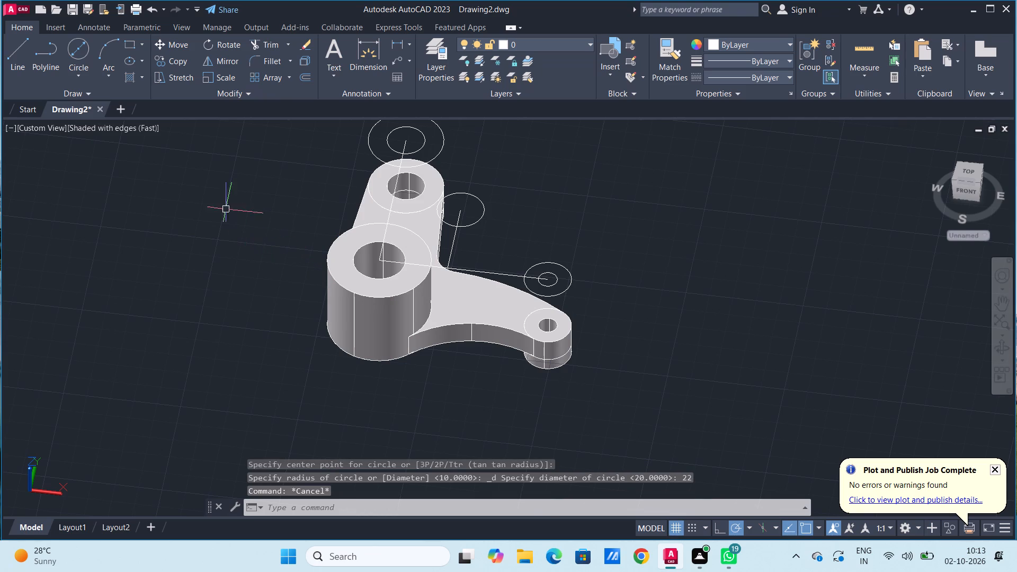
Draw a concentric circle of radius 22 centred on the large boss's top bore centre.
{"action": "left_click", "coordinate": [86, 77]}
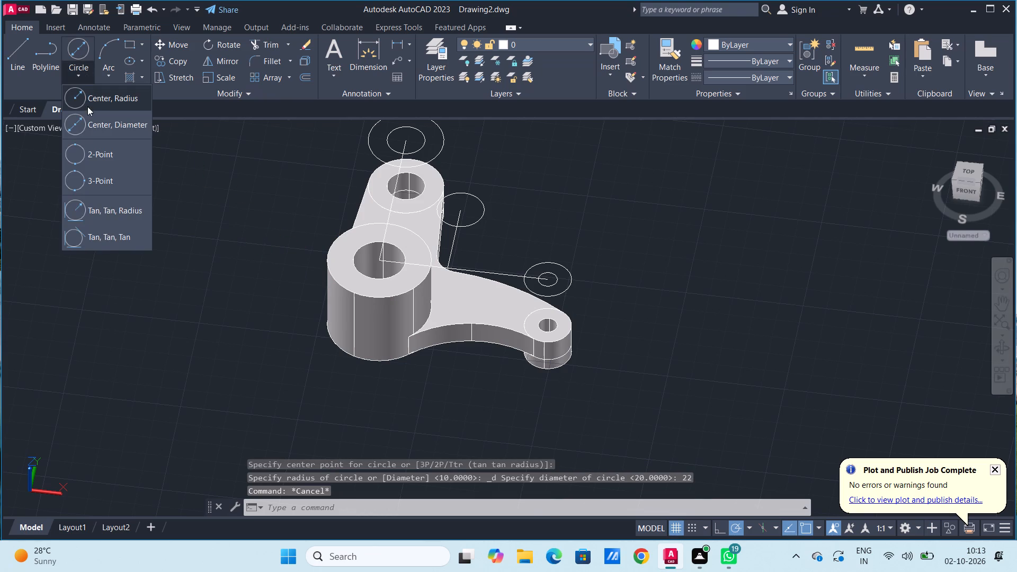
{"action": "left_click", "coordinate": [85, 99]}
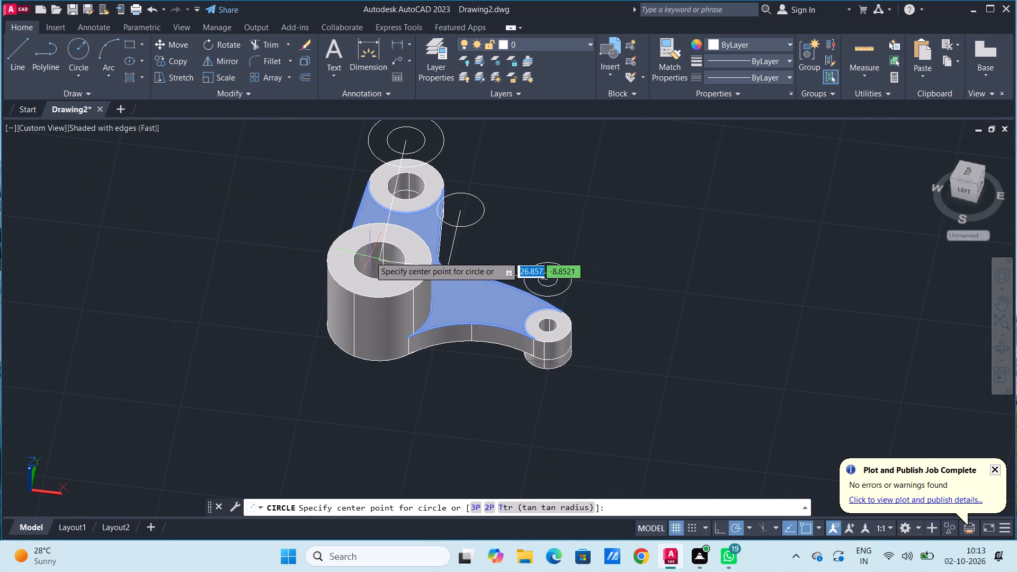
{"action": "left_click", "coordinate": [379, 260]}
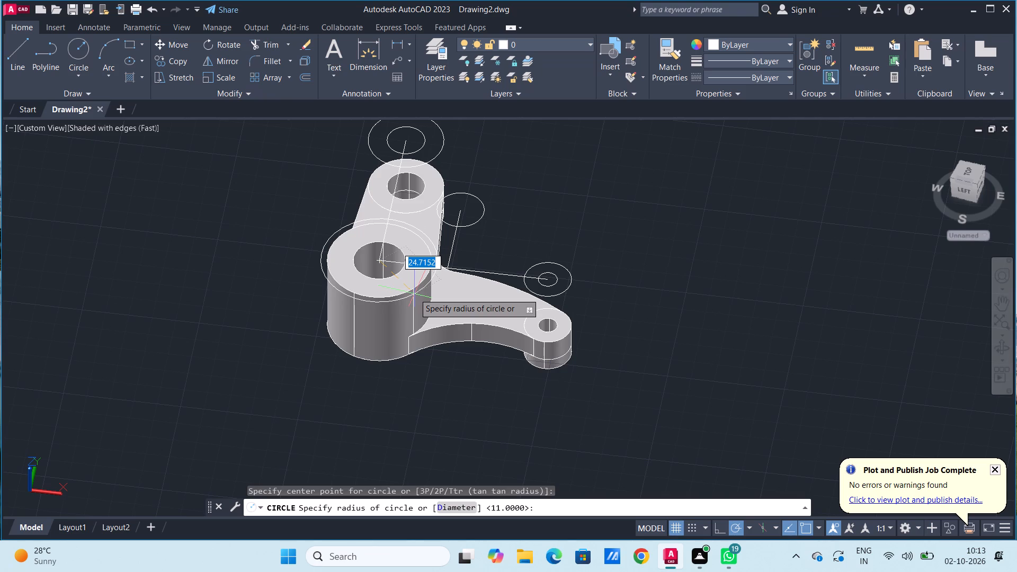
{"action": "type", "text": "22"}
{"action": "key", "text": "Return"}
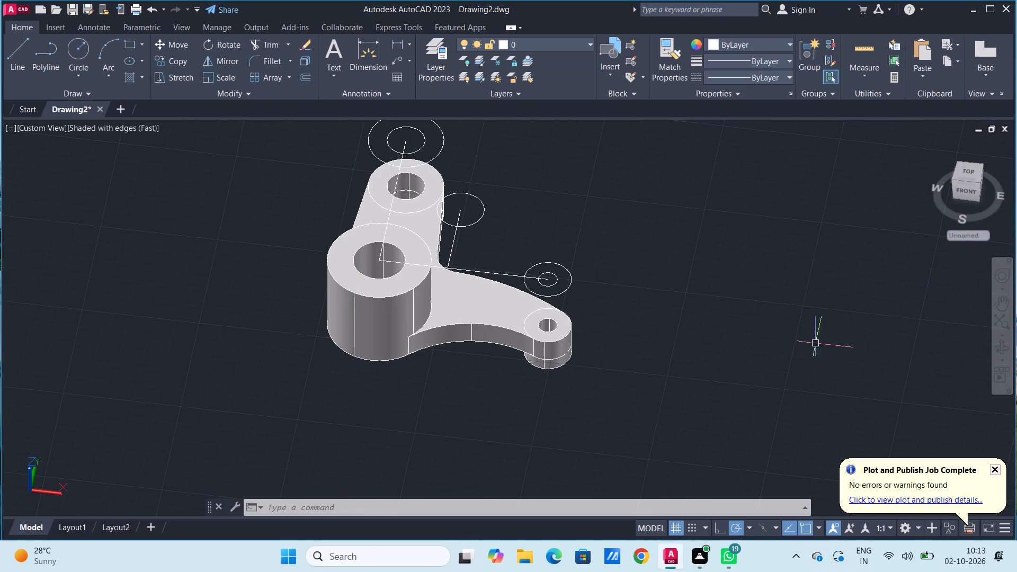
{"action": "key", "text": "Escape"}
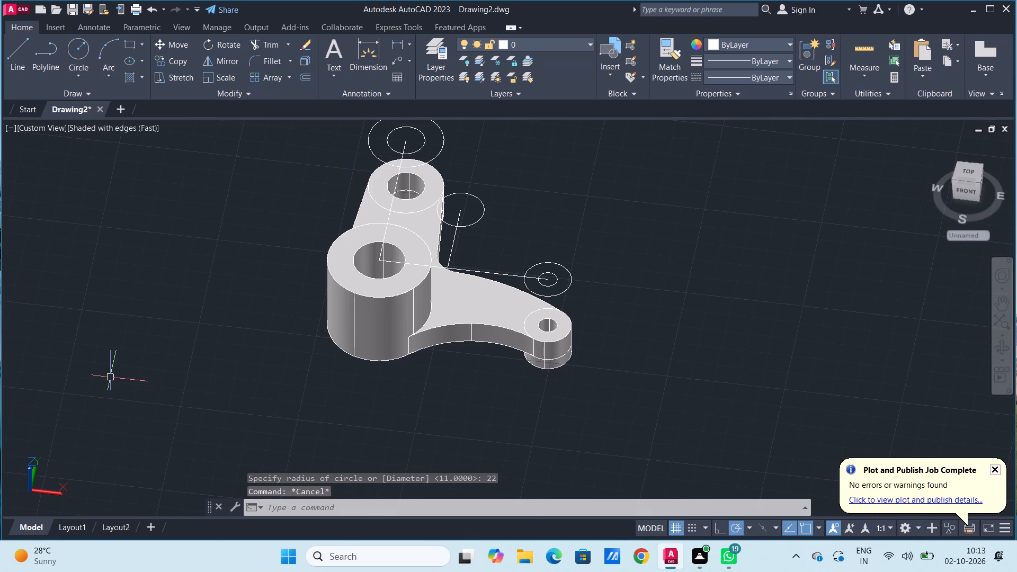
Fillet the large boss's radius 22 circle to the small boss's raised outer circle with radius 45, on the lower side of the arm.
{"action": "type", "text": "fil"}
{"action": "key", "text": "Return"}
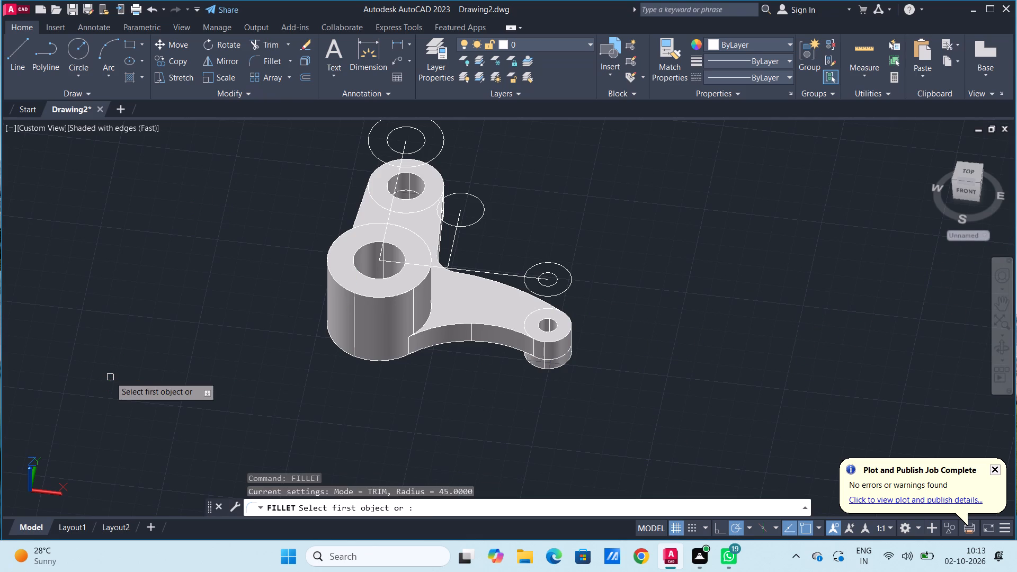
{"action": "key", "text": "r"}
{"action": "key", "text": "Return"}
{"action": "type", "text": "45"}
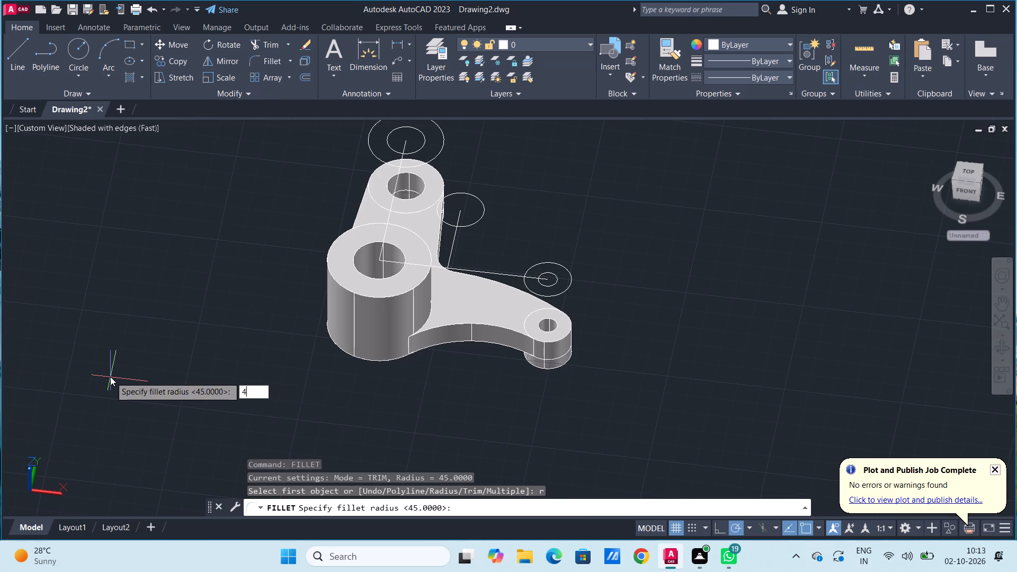
{"action": "key", "text": "Return"}
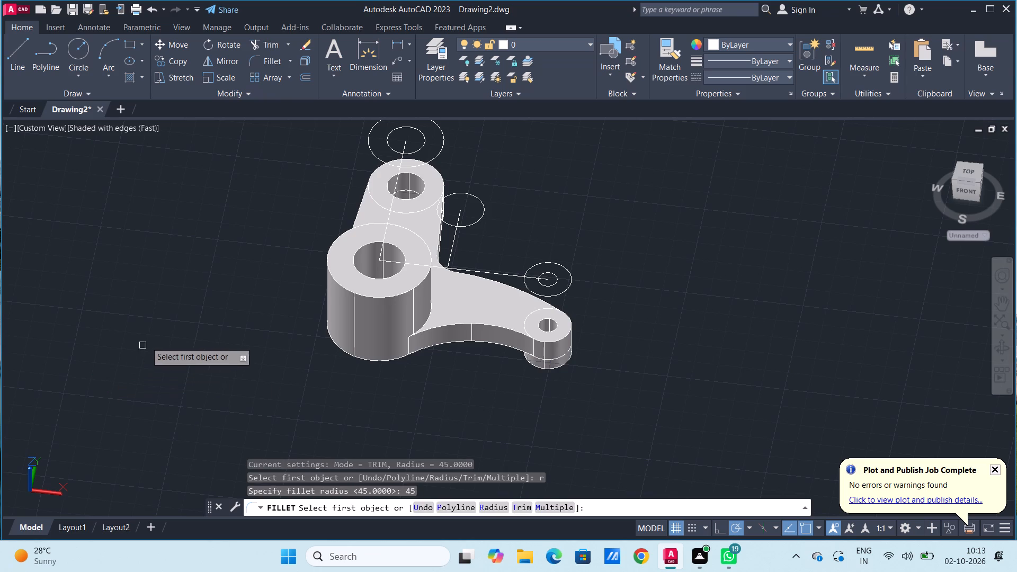
{"action": "left_click", "coordinate": [409, 292]}
{"action": "left_click", "coordinate": [534, 291]}
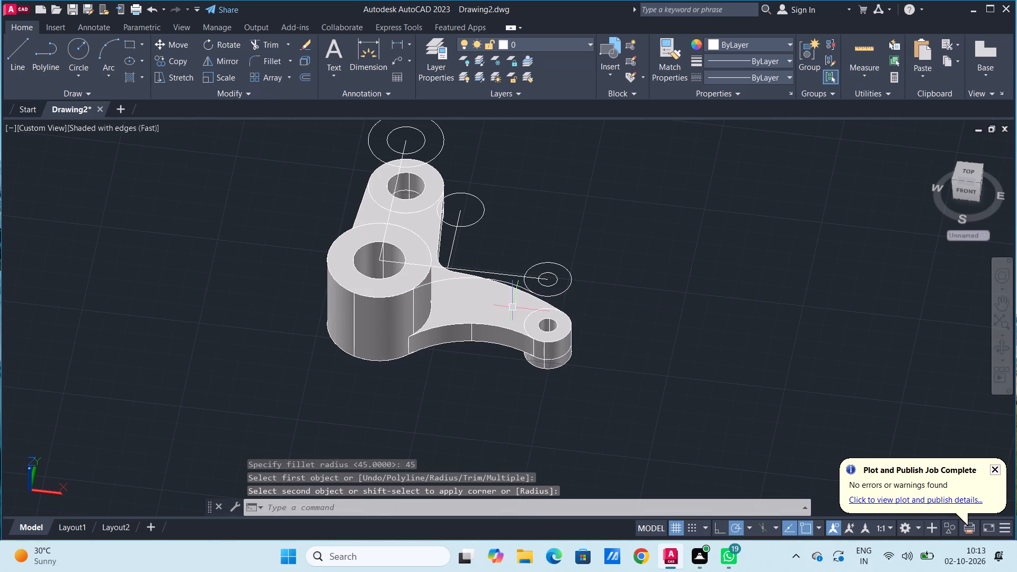
Examine the new fillet arc and raised boss circles against the lever's outline from an angle and from above.
{"action": "middle_click_drag", "start_coordinate": [432, 390], "coordinate": [442, 410]}
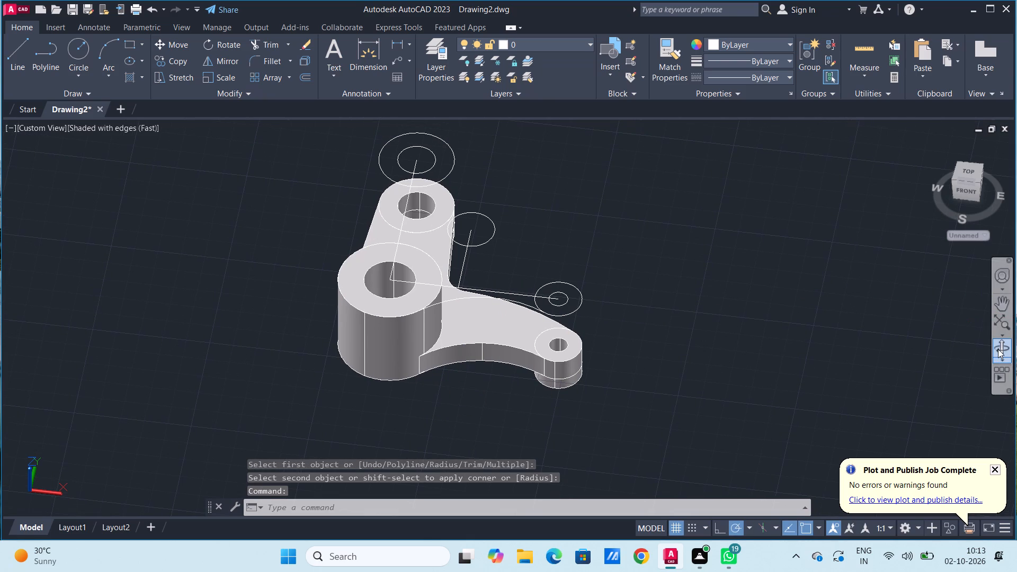
{"action": "left_click_drag", "start_coordinate": [998, 348], "coordinate": [983, 350]}
{"action": "left_click_drag", "start_coordinate": [538, 251], "coordinate": [539, 254]}
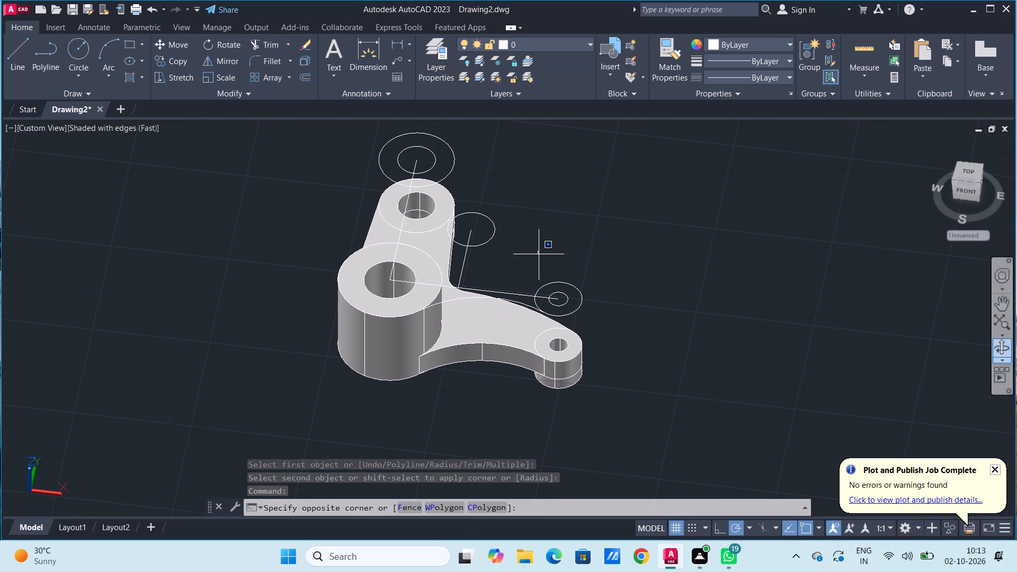
{"action": "left_click_drag", "start_coordinate": [539, 254], "coordinate": [541, 260]}
{"action": "left_click", "coordinate": [544, 251]}
{"action": "left_click", "coordinate": [643, 256]}
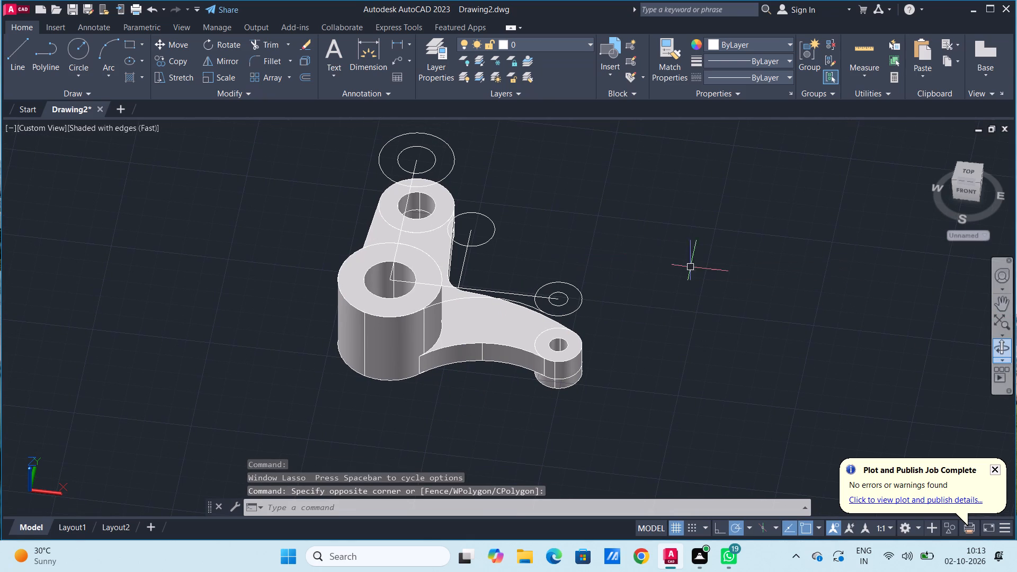
{"action": "left_click", "coordinate": [999, 348]}
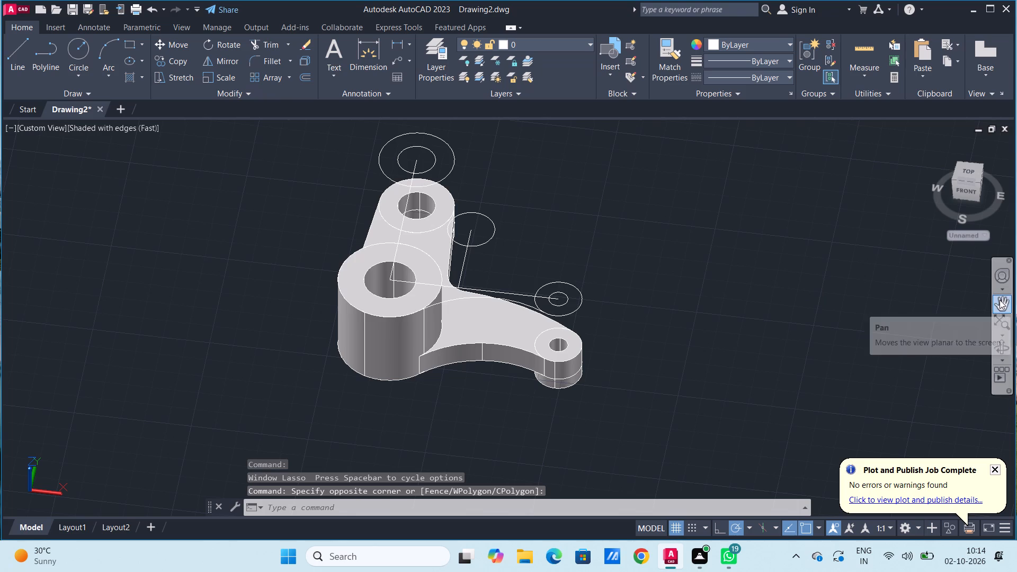
{"action": "left_click", "coordinate": [1000, 300]}
{"action": "left_click", "coordinate": [880, 339]}
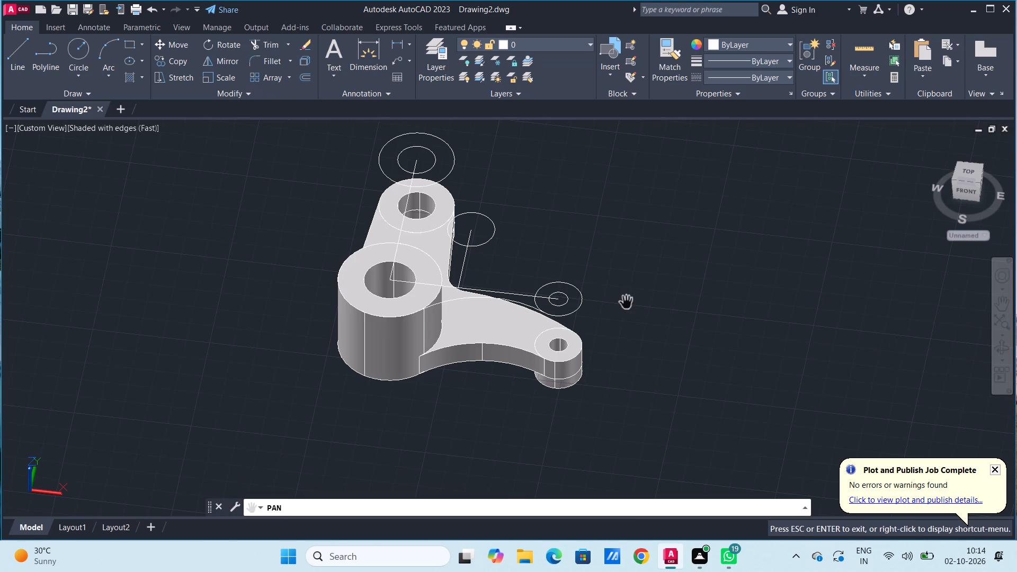
{"action": "left_click_drag", "start_coordinate": [612, 269], "coordinate": [656, 278]}
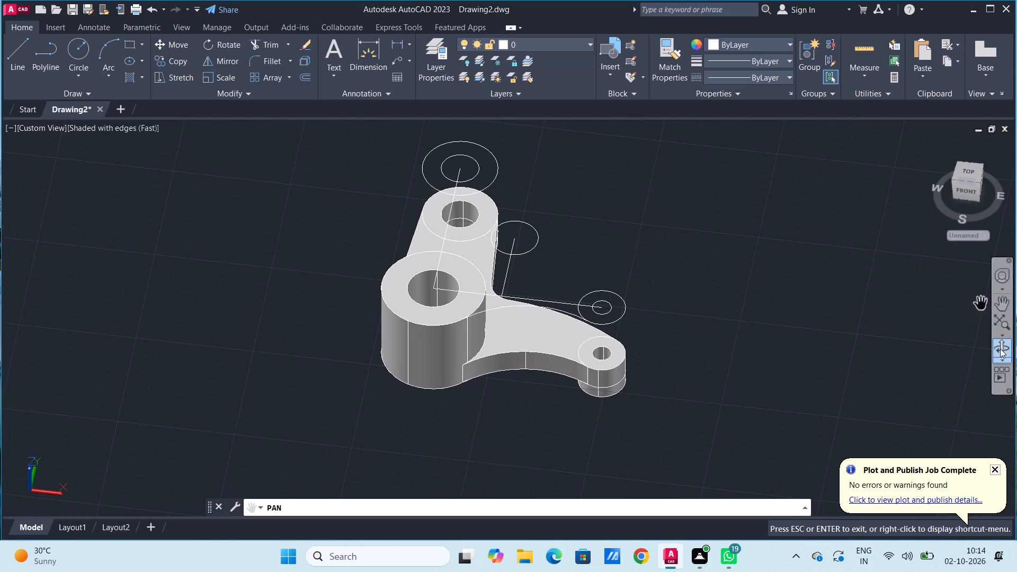
{"action": "left_click", "coordinate": [1000, 348]}
{"action": "left_click_drag", "start_coordinate": [673, 292], "coordinate": [684, 319]}
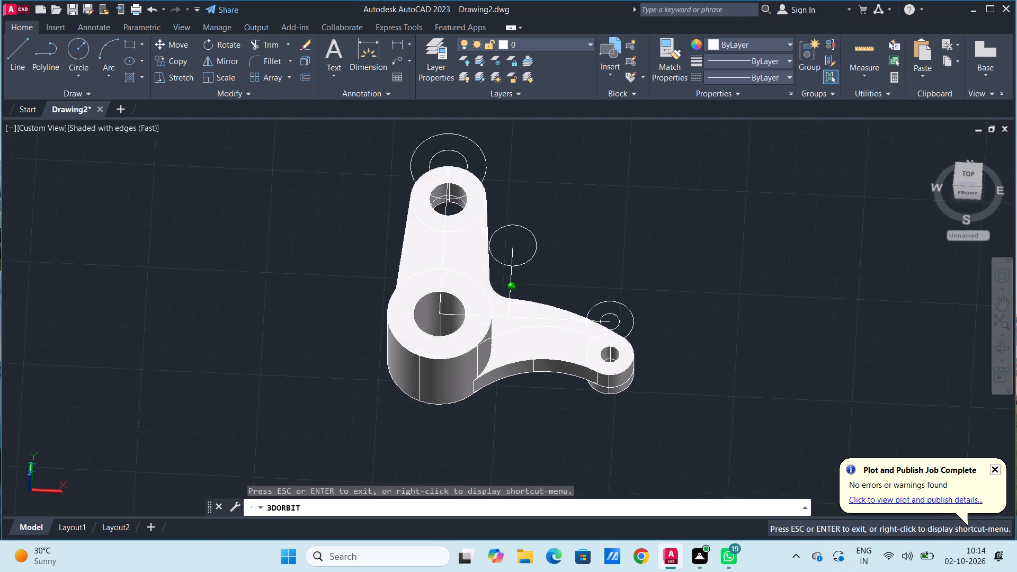
{"action": "left_click_drag", "start_coordinate": [684, 319], "coordinate": [700, 392]}
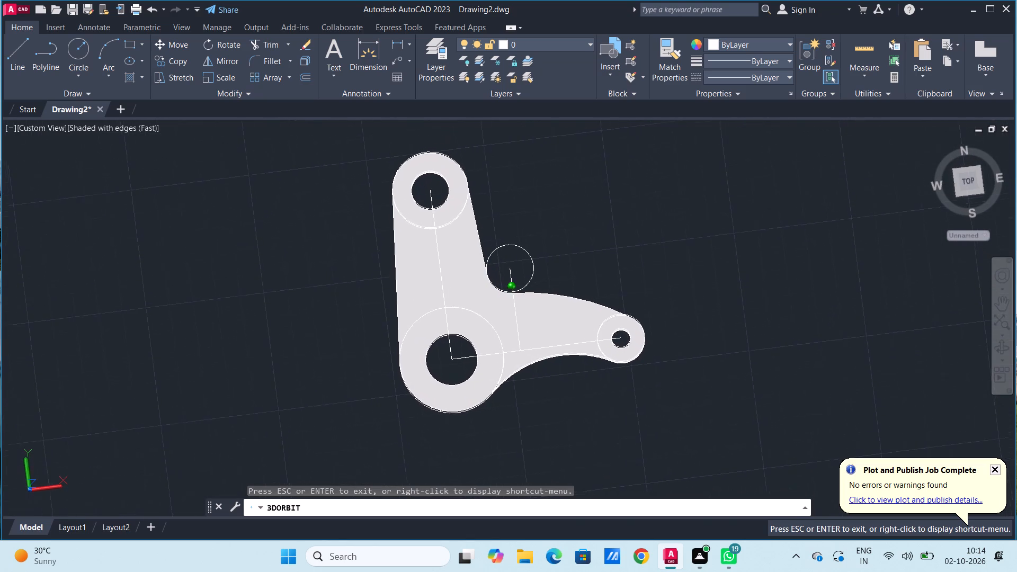
Draw a line from the left quadrant of the large boss's radius 22 circle to the left quadrant of the upper boss's raised outer circle.
{"action": "left_click_drag", "start_coordinate": [700, 392], "coordinate": [670, 323]}
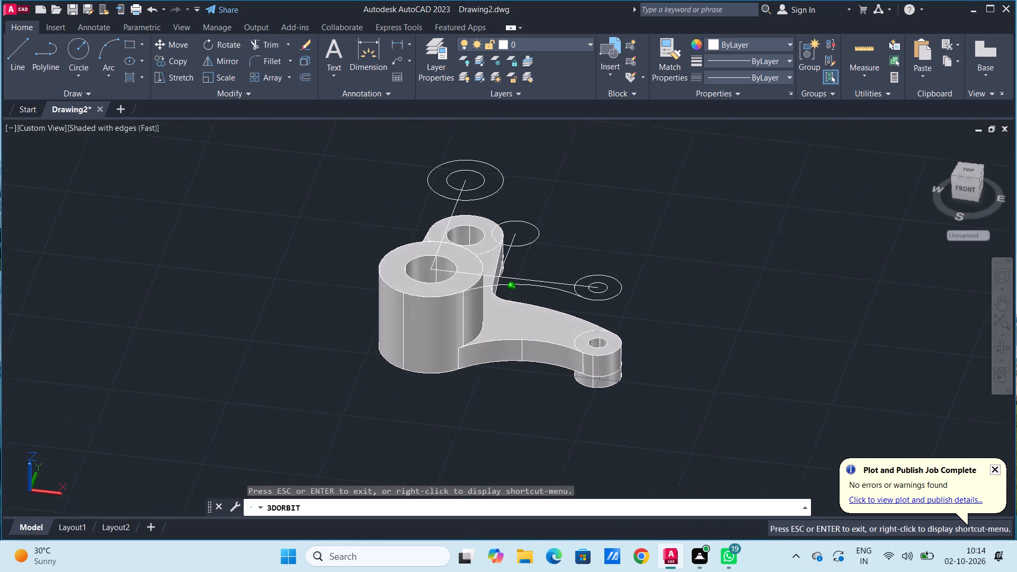
{"action": "left_click_drag", "start_coordinate": [670, 323], "coordinate": [671, 393]}
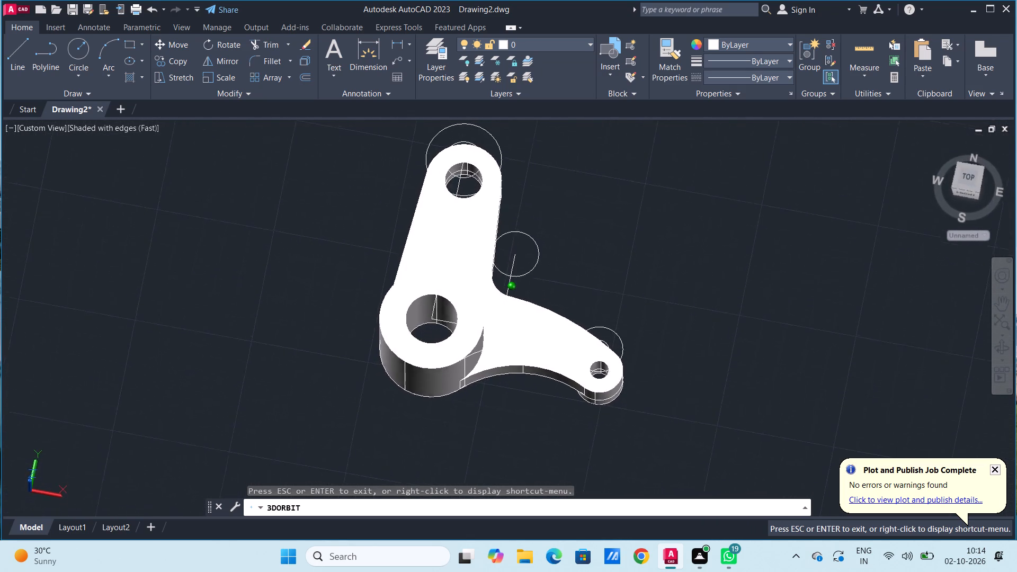
{"action": "left_click_drag", "start_coordinate": [671, 393], "coordinate": [683, 426]}
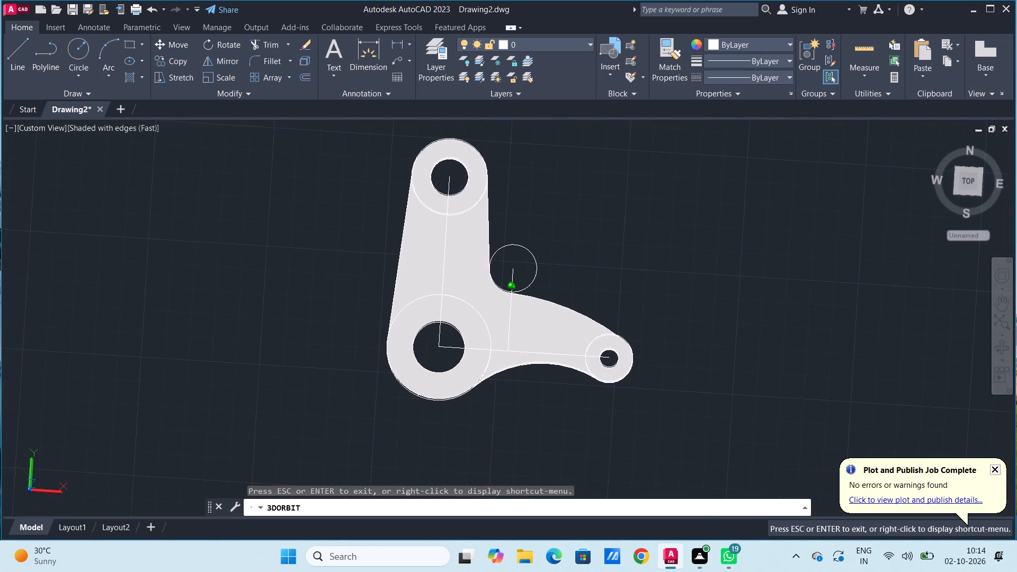
{"action": "left_click_drag", "start_coordinate": [683, 426], "coordinate": [676, 379]}
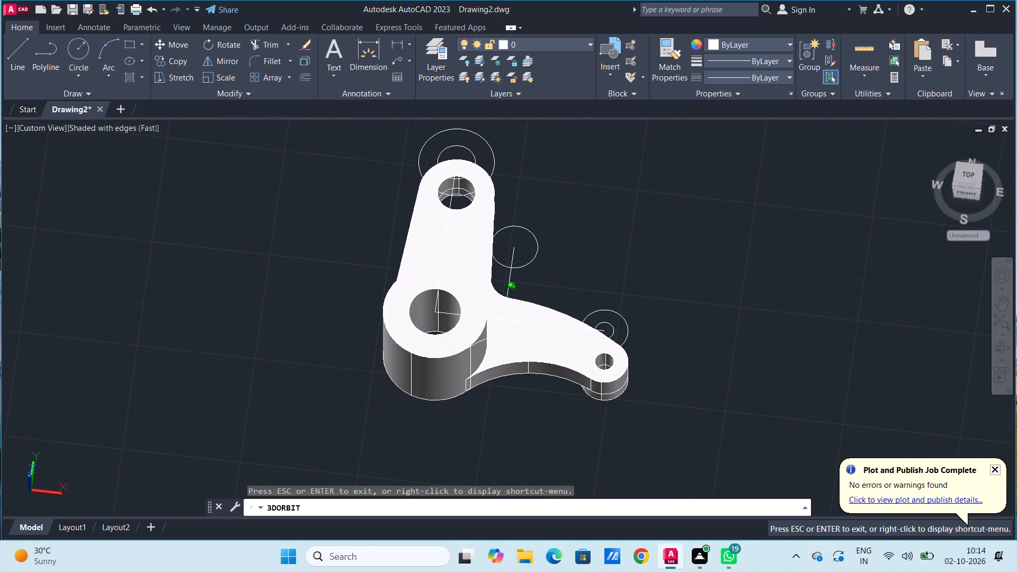
{"action": "left_click_drag", "start_coordinate": [676, 379], "coordinate": [677, 377]}
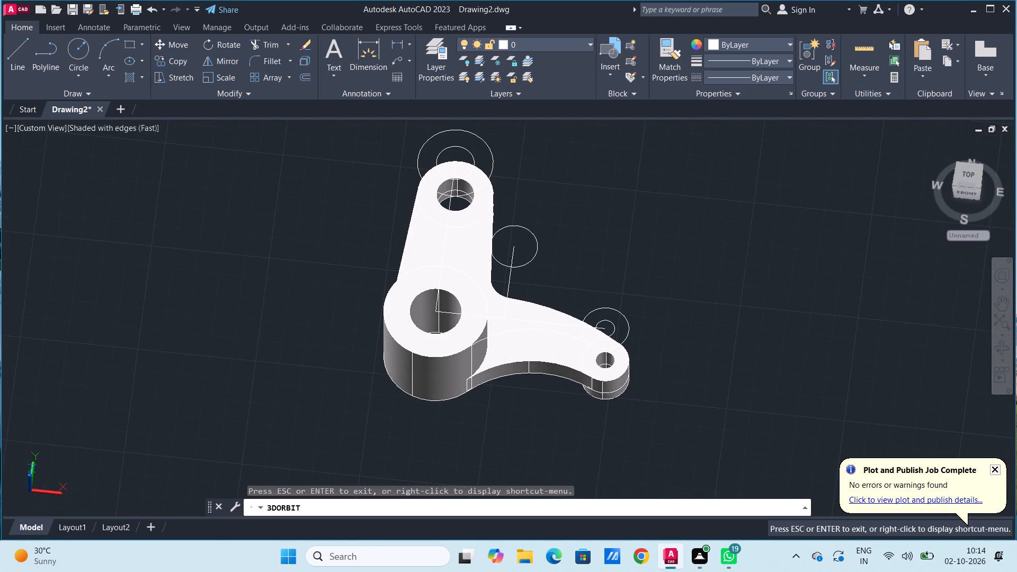
{"action": "key", "text": "Escape"}
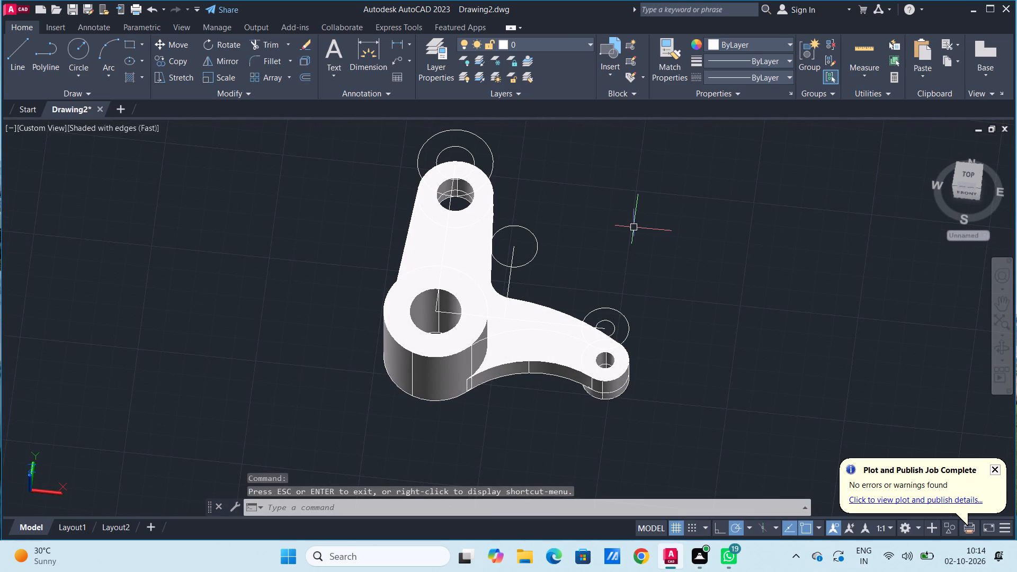
{"action": "key", "text": "Escape"}
{"action": "key", "text": "Escape"}
{"action": "key", "text": "Escape"}
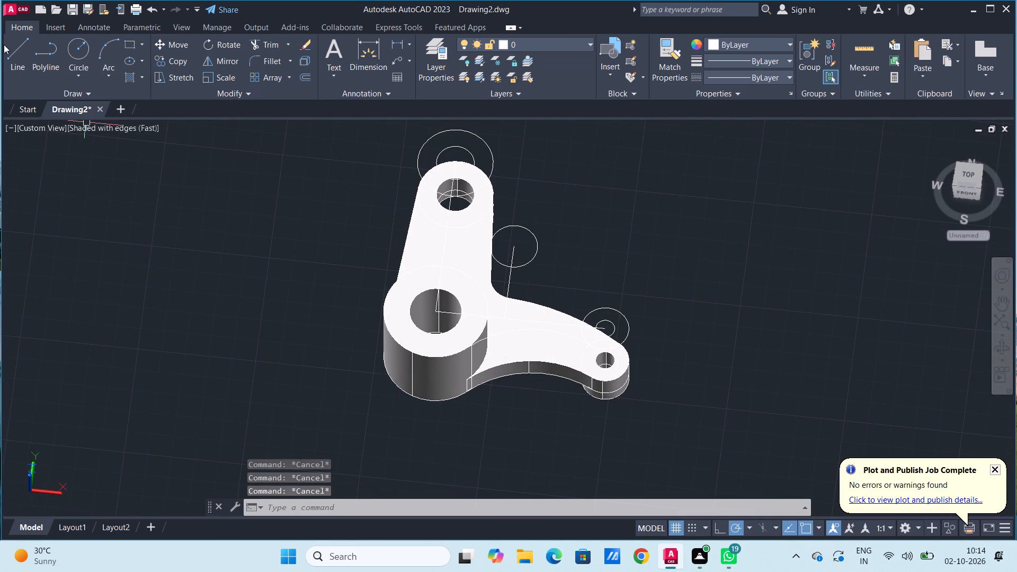
{"action": "left_click", "coordinate": [15, 53]}
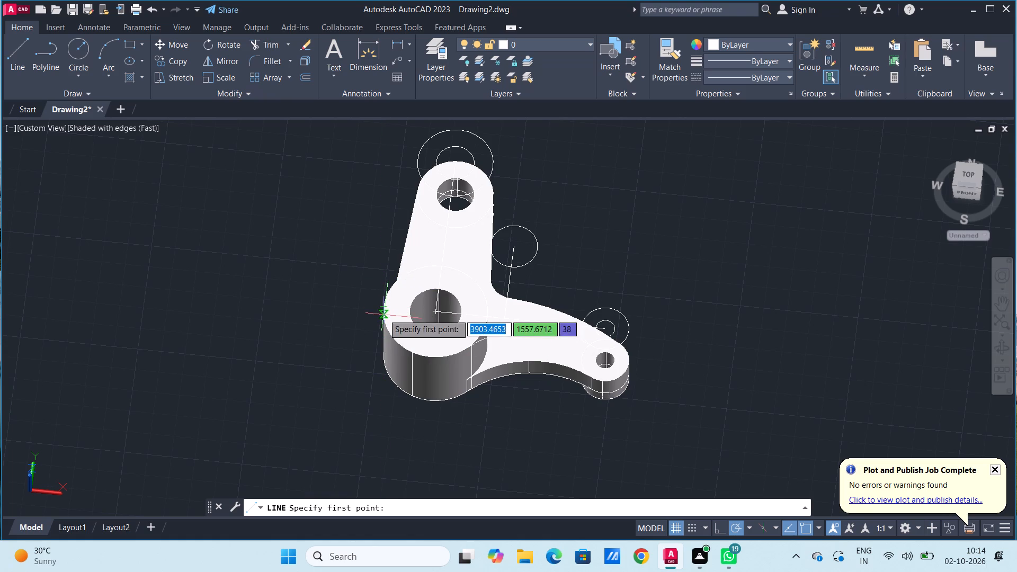
{"action": "left_click", "coordinate": [383, 307]}
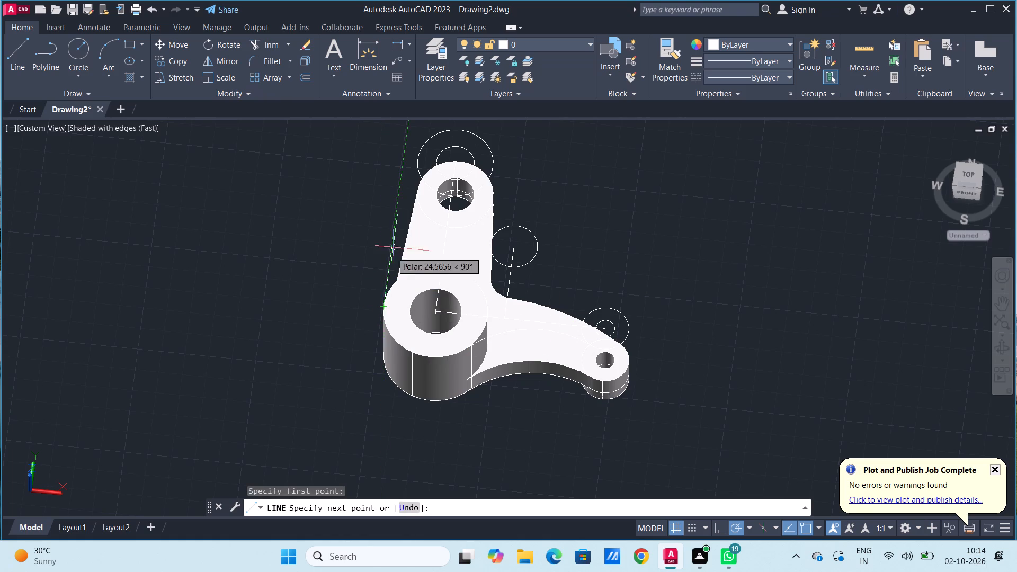
{"action": "left_click", "coordinate": [419, 159]}
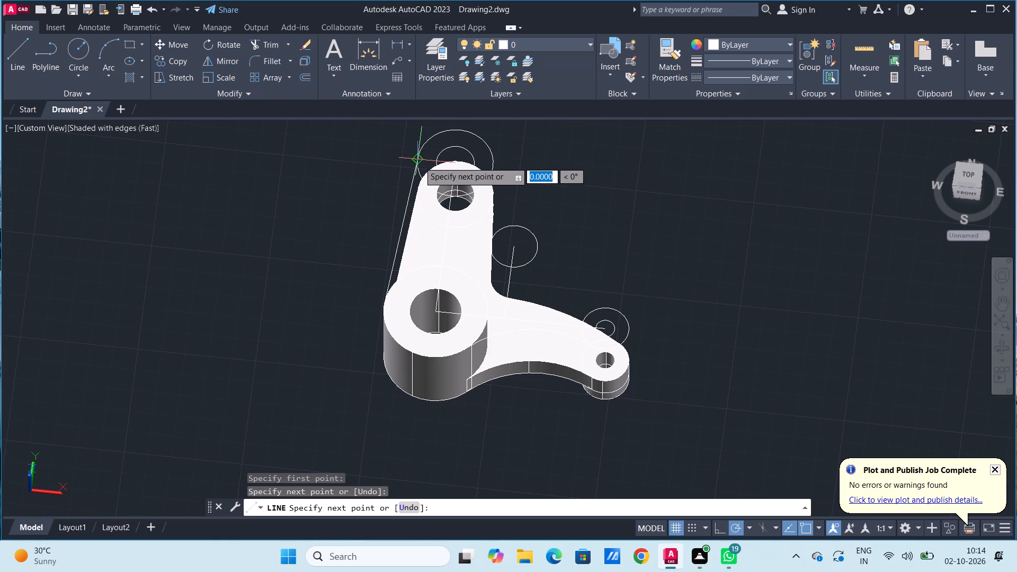
{"action": "key", "text": "Escape"}
{"action": "key", "text": "Escape"}
{"action": "key", "text": "Escape"}
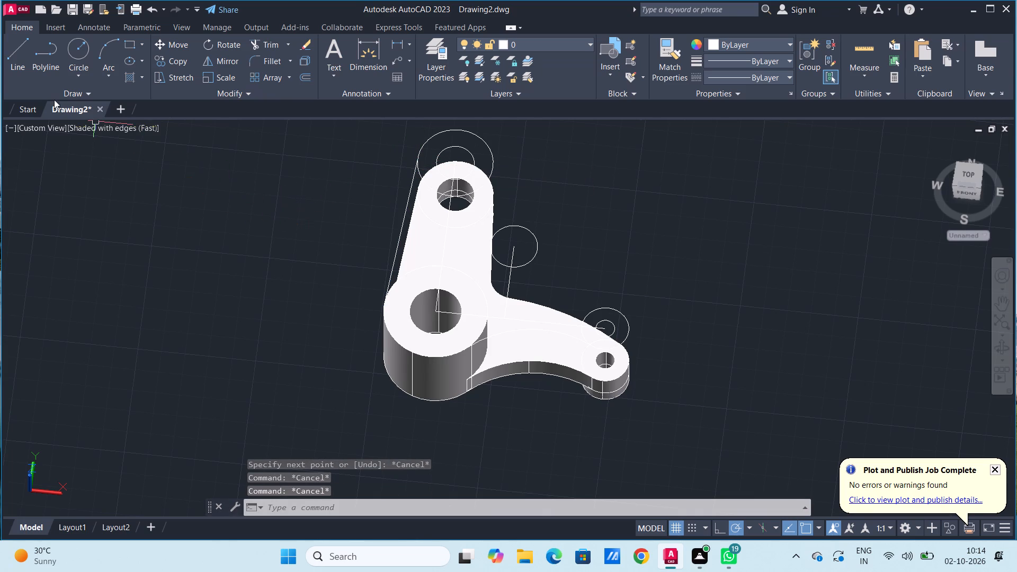
Draw a line from the right quadrant of the upper boss's raised outer circle to the left side of the raised inner-corner circle.
{"action": "left_click", "coordinate": [19, 54]}
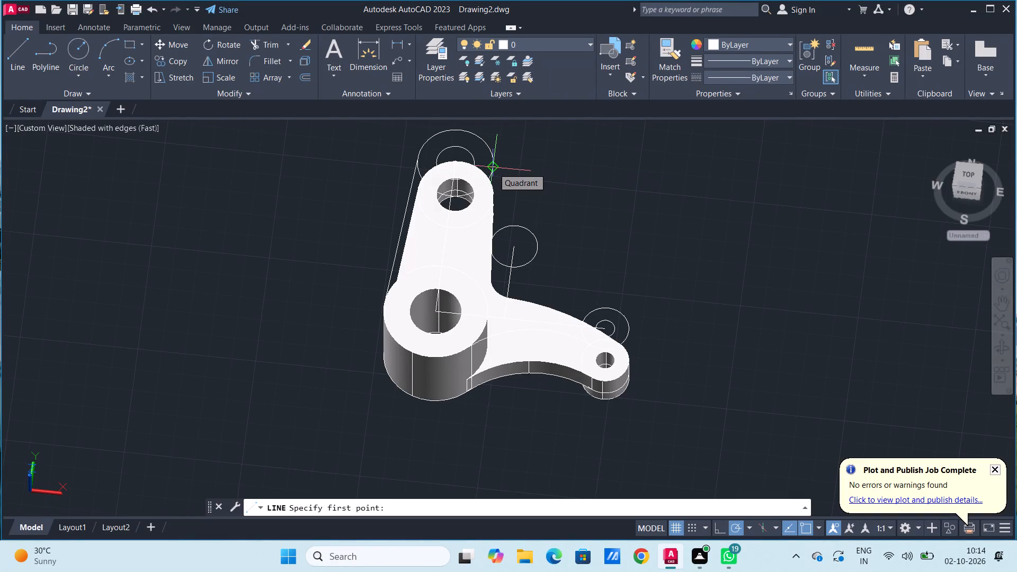
{"action": "left_click", "coordinate": [493, 168]}
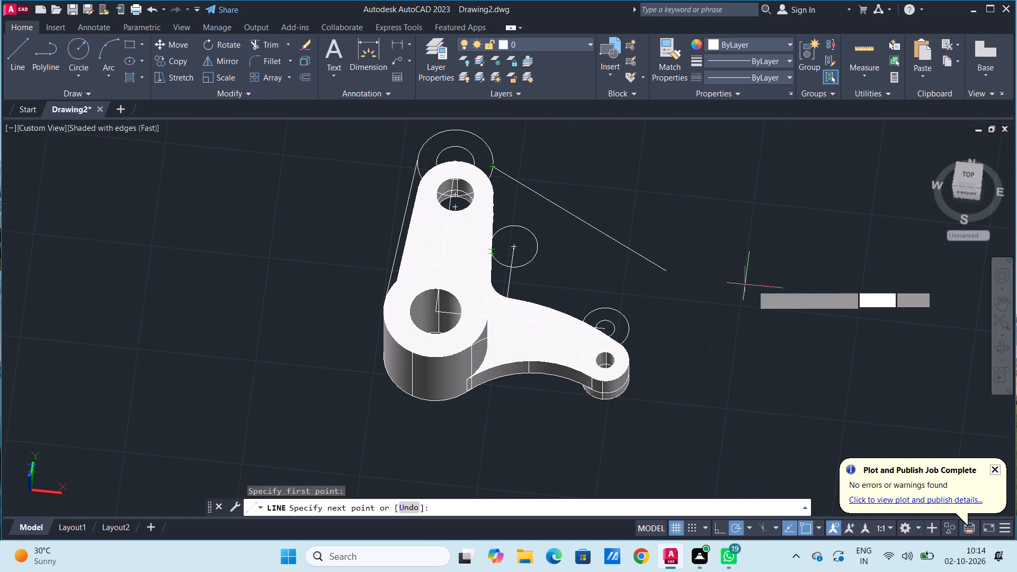
{"action": "left_click", "coordinate": [998, 345]}
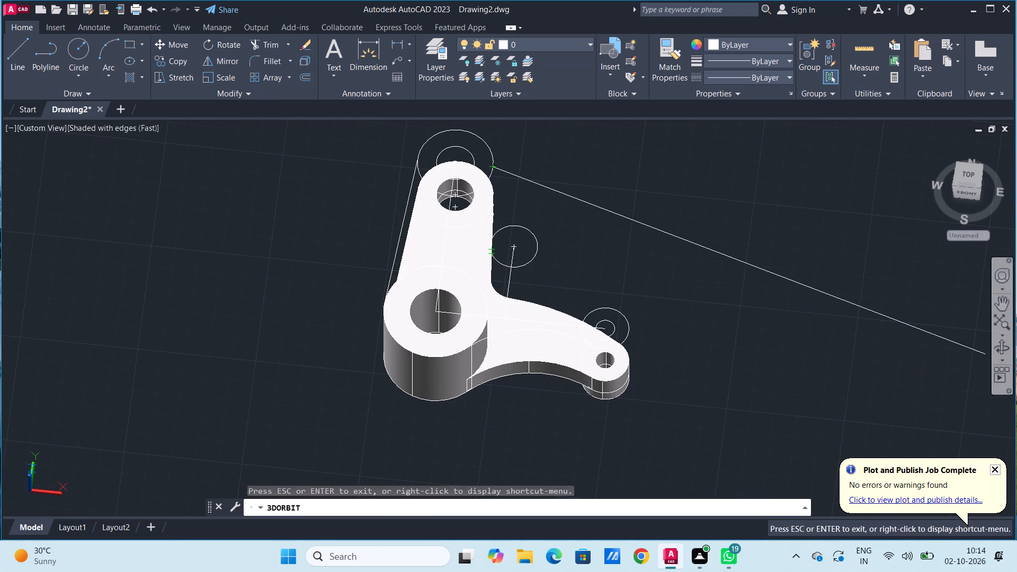
{"action": "left_click_drag", "start_coordinate": [587, 236], "coordinate": [588, 312]}
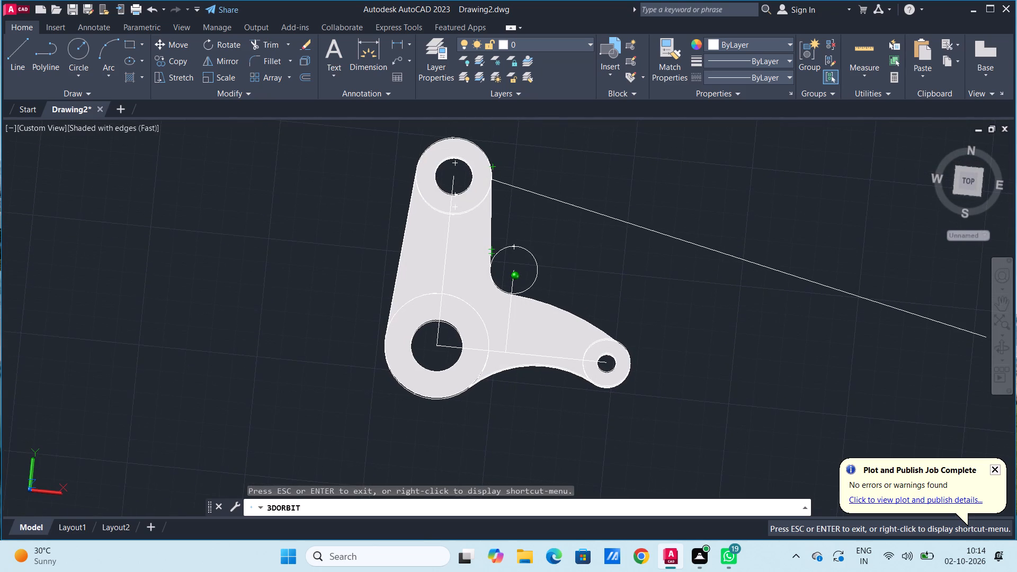
{"action": "left_click_drag", "start_coordinate": [588, 312], "coordinate": [624, 301]}
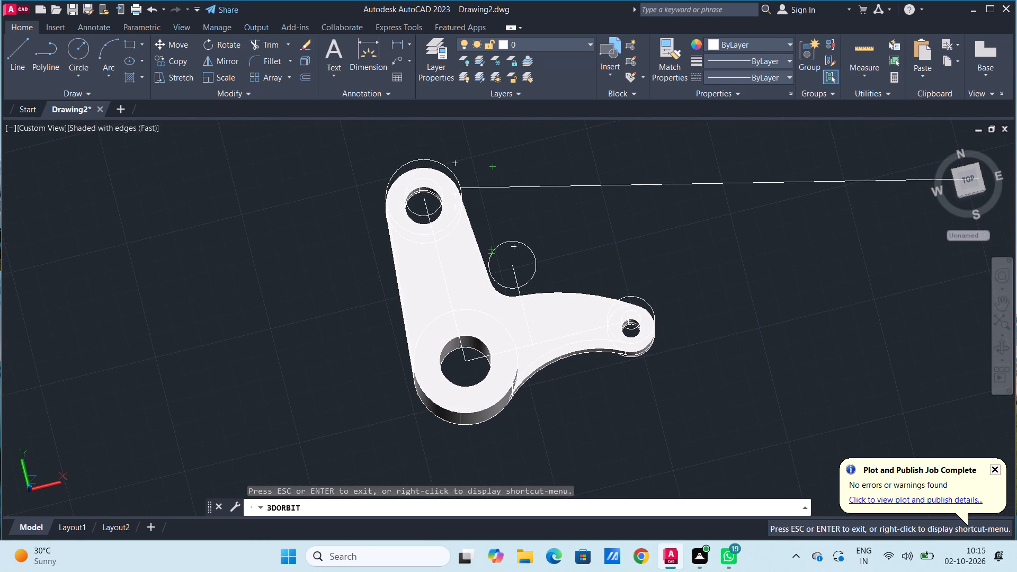
{"action": "key", "text": "Escape"}
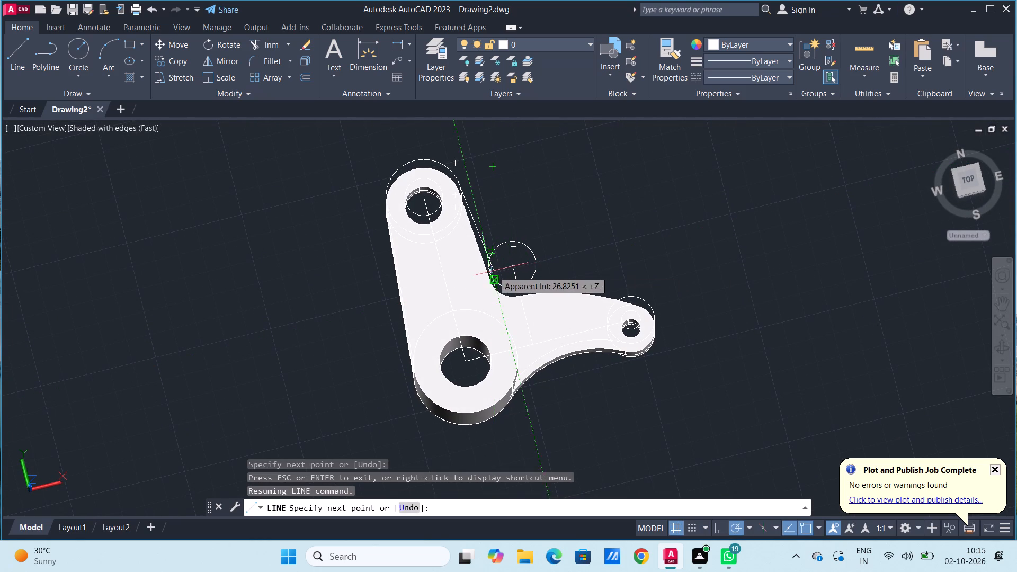
{"action": "left_click", "coordinate": [489, 273]}
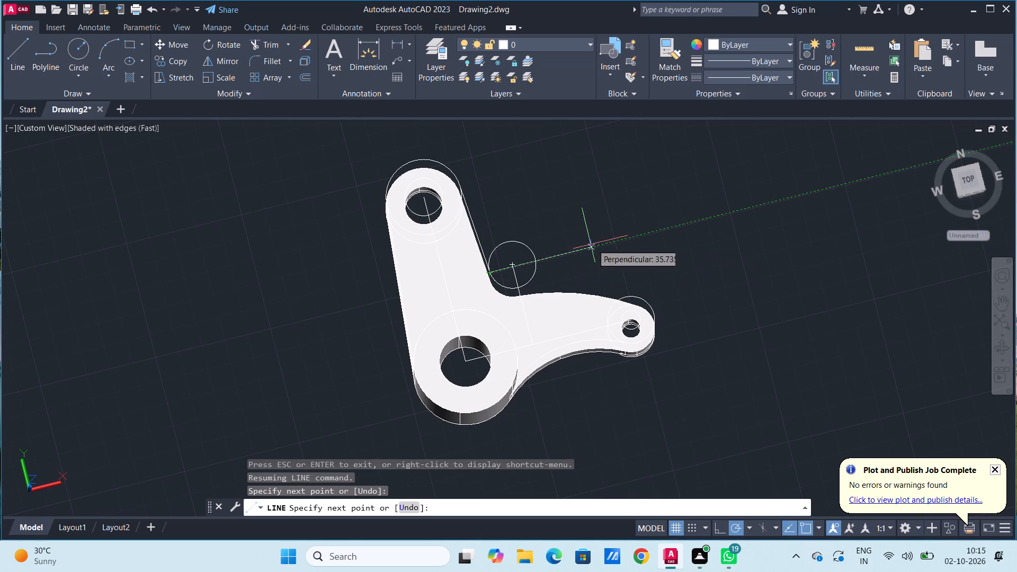
{"action": "key", "text": "Escape"}
{"action": "key", "text": "Escape"}
{"action": "key", "text": "Escape"}
{"action": "key", "text": "Escape"}
{"action": "key", "text": "Escape"}
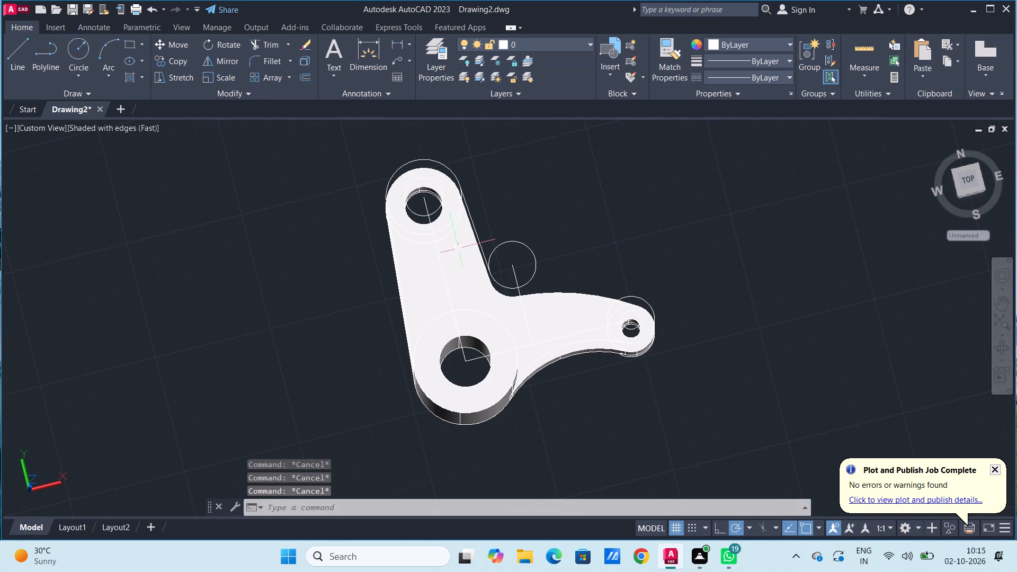
In top view, draw a start-end-radius arc of radius 100 from the small boss's outer circle to the bottom of the inner-corner circle.
{"action": "left_click", "coordinate": [26, 121]}
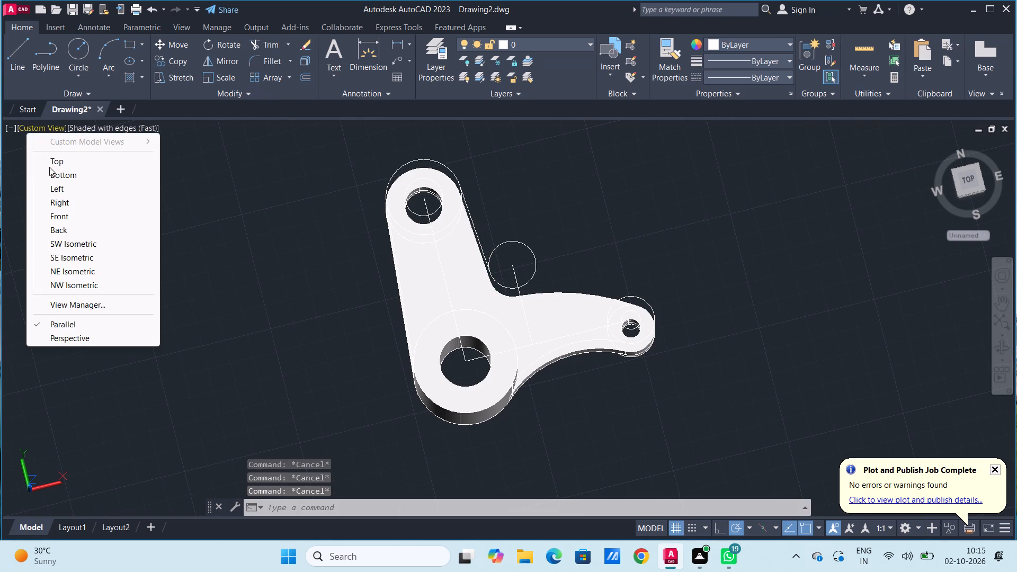
{"action": "left_click", "coordinate": [67, 158]}
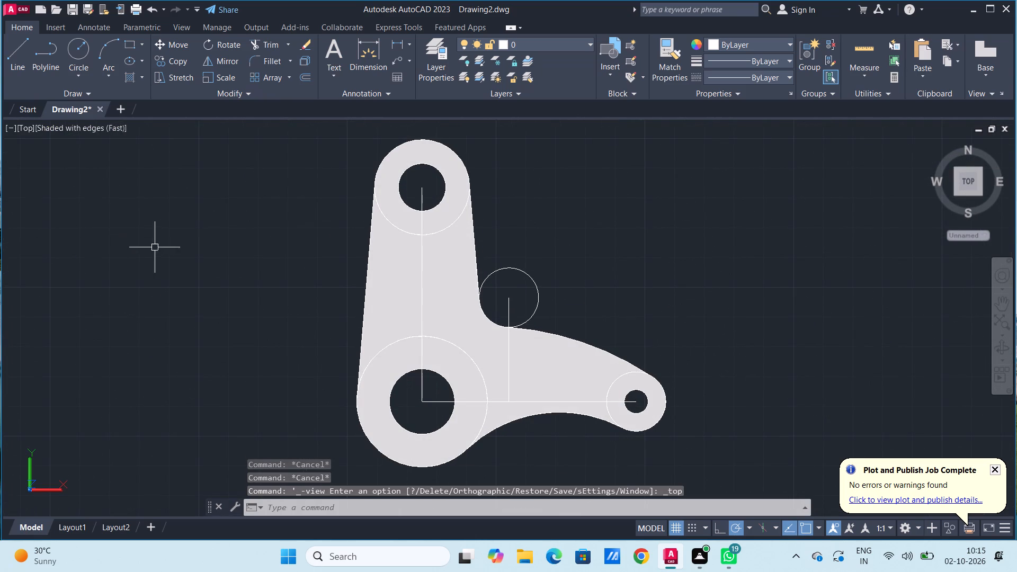
{"action": "left_click", "coordinate": [110, 76]}
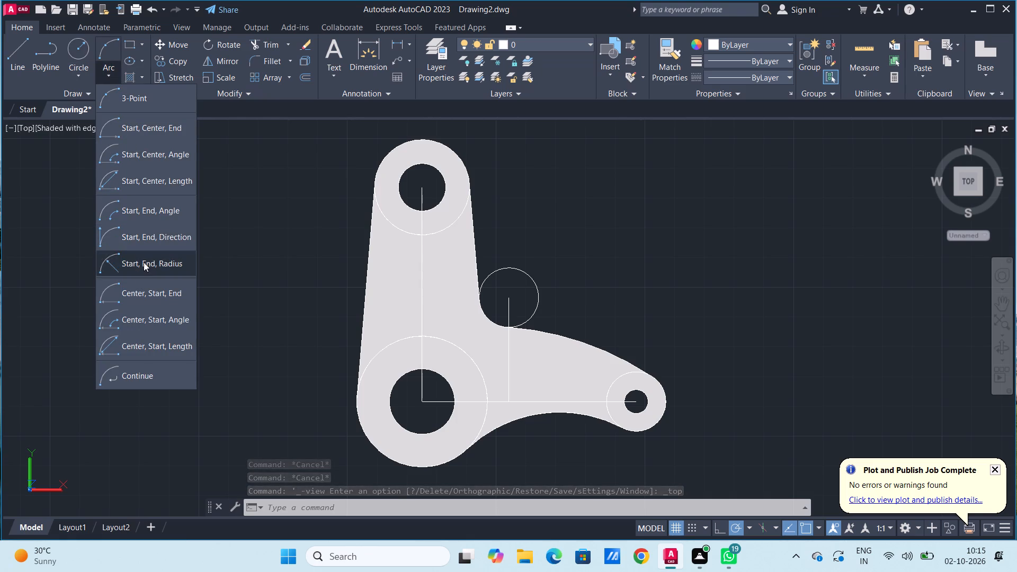
{"action": "left_click", "coordinate": [144, 262]}
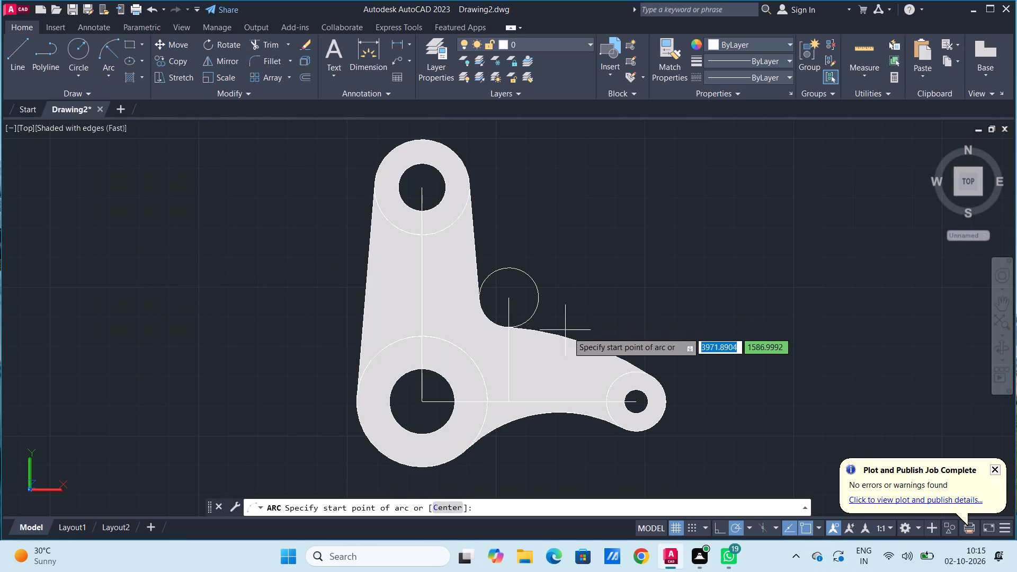
{"action": "scroll", "coordinate": [556, 436], "scroll_direction": "down", "scroll_amount": 1}
{"action": "scroll", "coordinate": [556, 436], "scroll_direction": "up", "scroll_amount": 2}
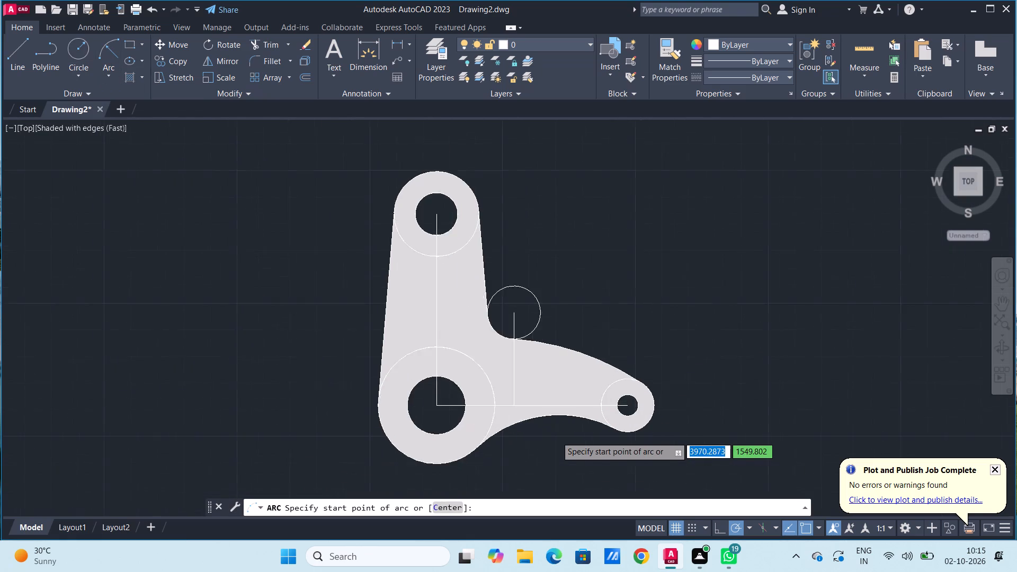
{"action": "scroll", "coordinate": [605, 388], "scroll_direction": "up", "scroll_amount": 3}
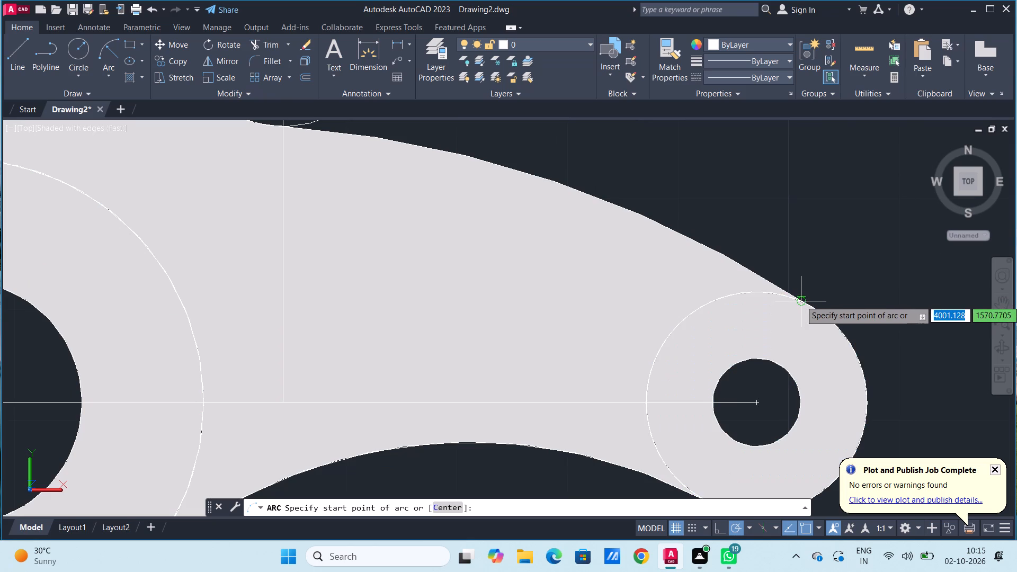
{"action": "left_click", "coordinate": [802, 300]}
{"action": "scroll", "coordinate": [565, 218], "scroll_direction": "down", "scroll_amount": 3}
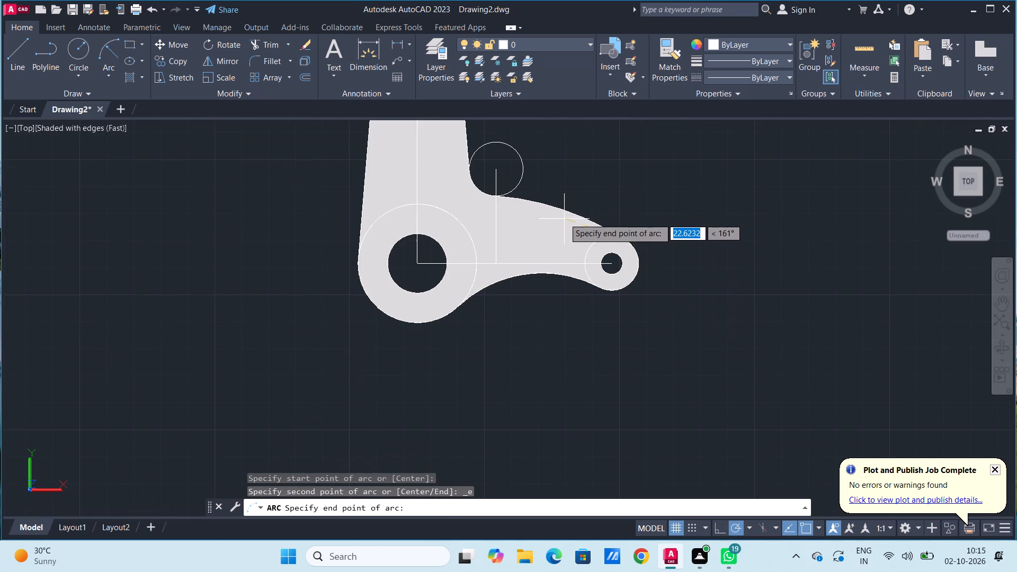
{"action": "scroll", "coordinate": [500, 200], "scroll_direction": "up", "scroll_amount": 3}
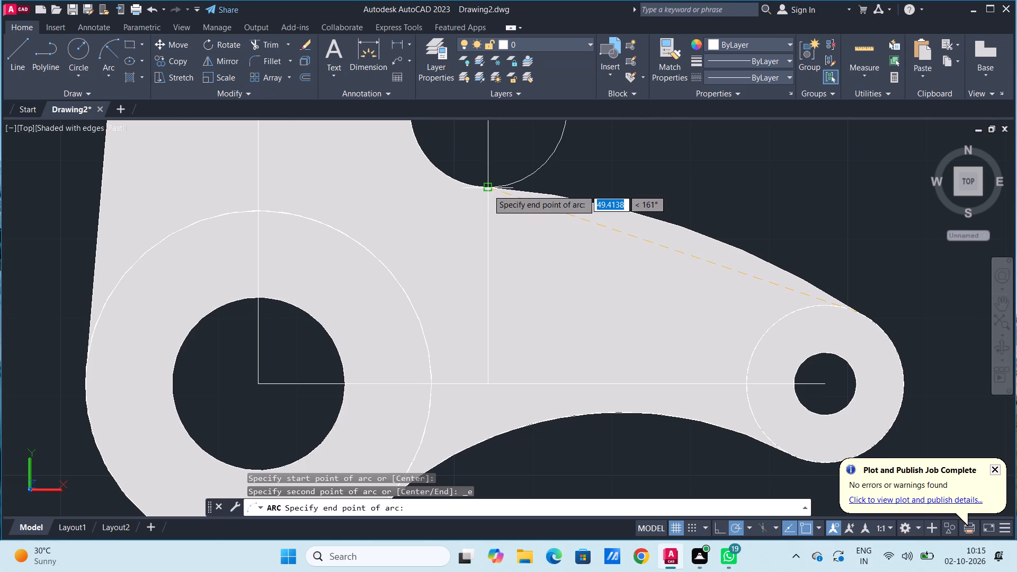
{"action": "left_click", "coordinate": [488, 190]}
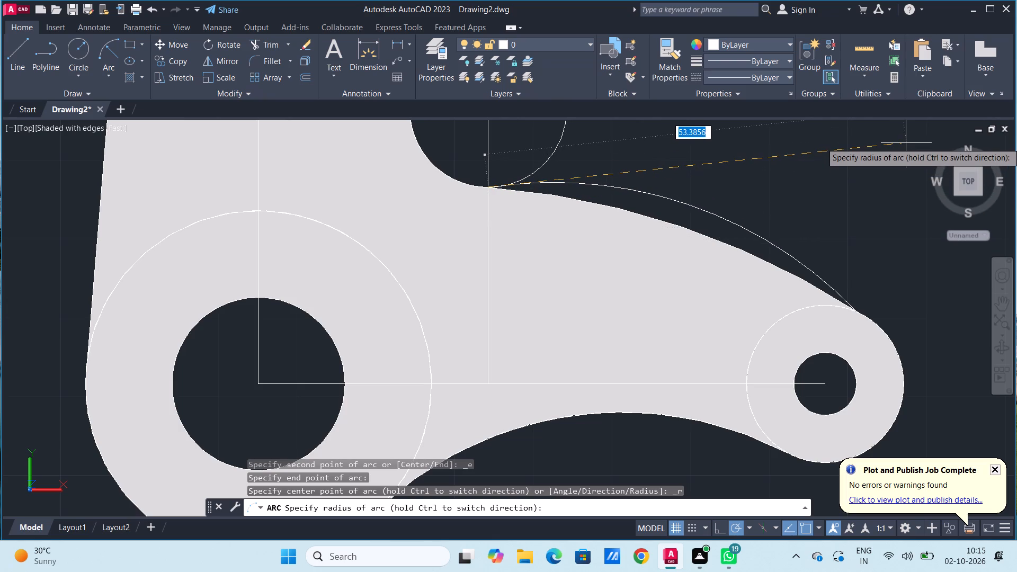
{"action": "type", "text": "100"}
{"action": "key", "text": "Return"}
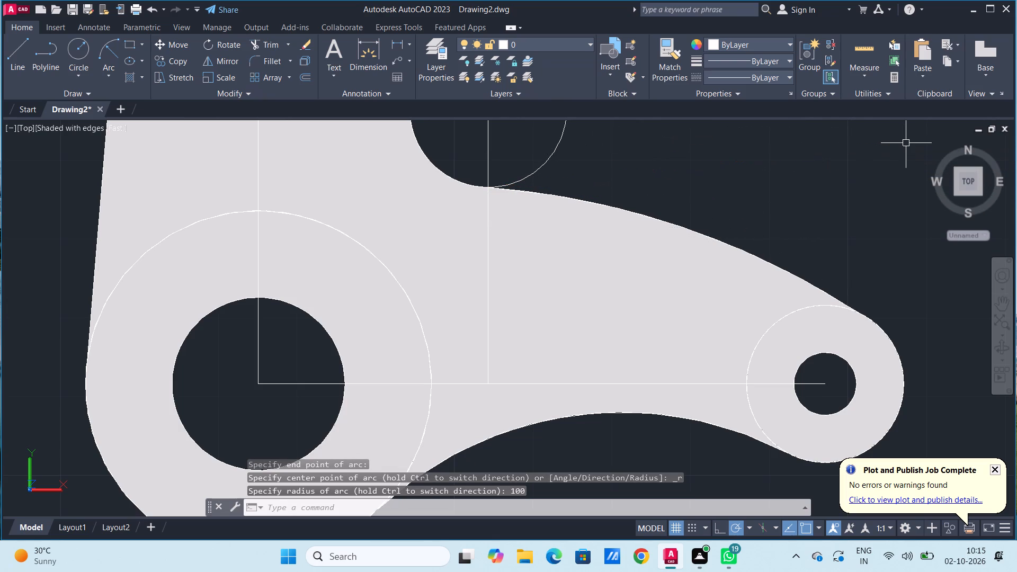
{"action": "key", "text": "Escape"}
{"action": "key", "text": "Escape"}
{"action": "key", "text": "Escape"}
{"action": "key", "text": "Escape"}
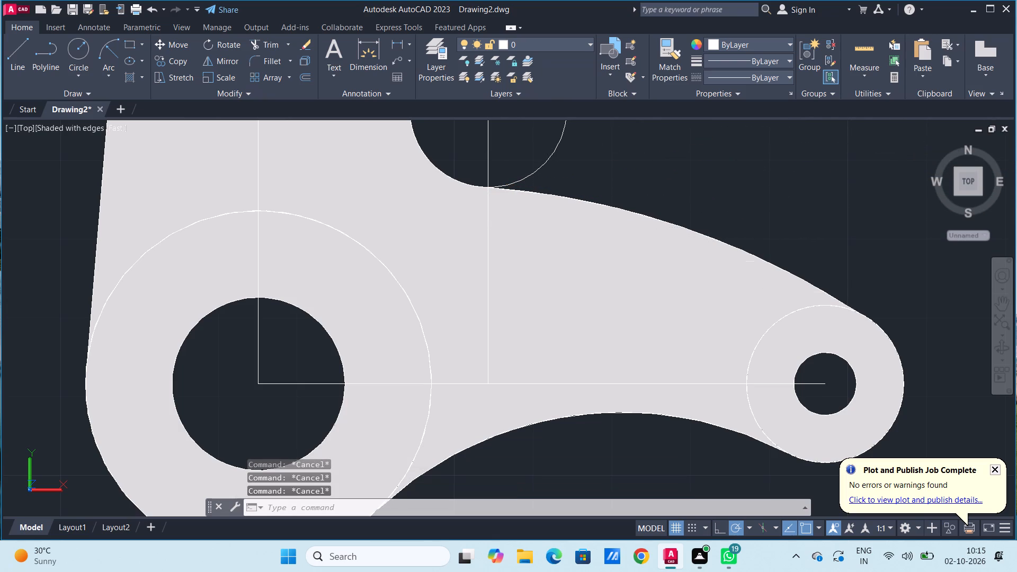
Examine the raised outline curves and boss circles against the lever from an angled view.
{"action": "left_click_drag", "start_coordinate": [999, 347], "coordinate": [988, 341]}
{"action": "left_click_drag", "start_coordinate": [788, 200], "coordinate": [692, 196]}
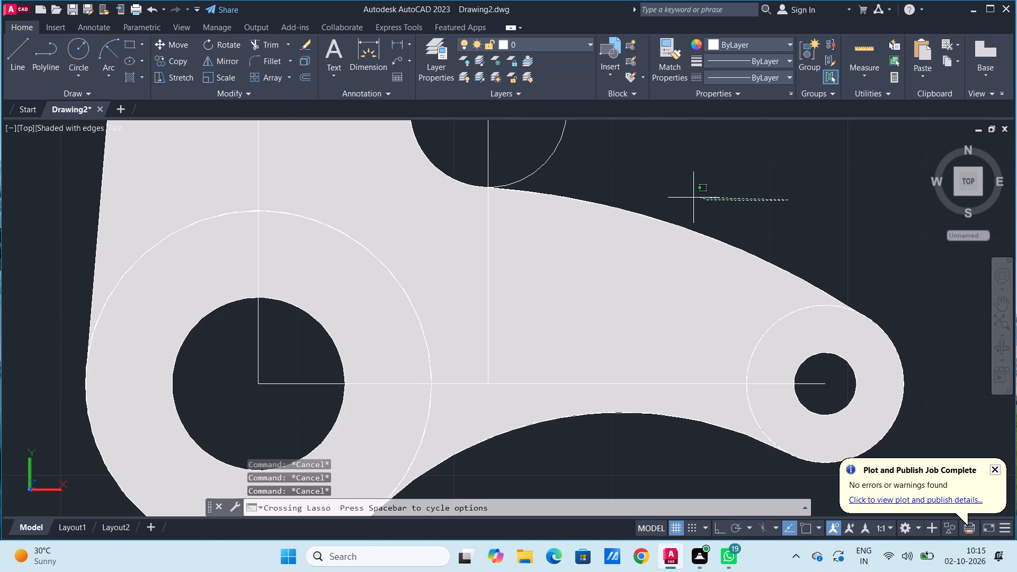
{"action": "left_click_drag", "start_coordinate": [692, 196], "coordinate": [694, 196]}
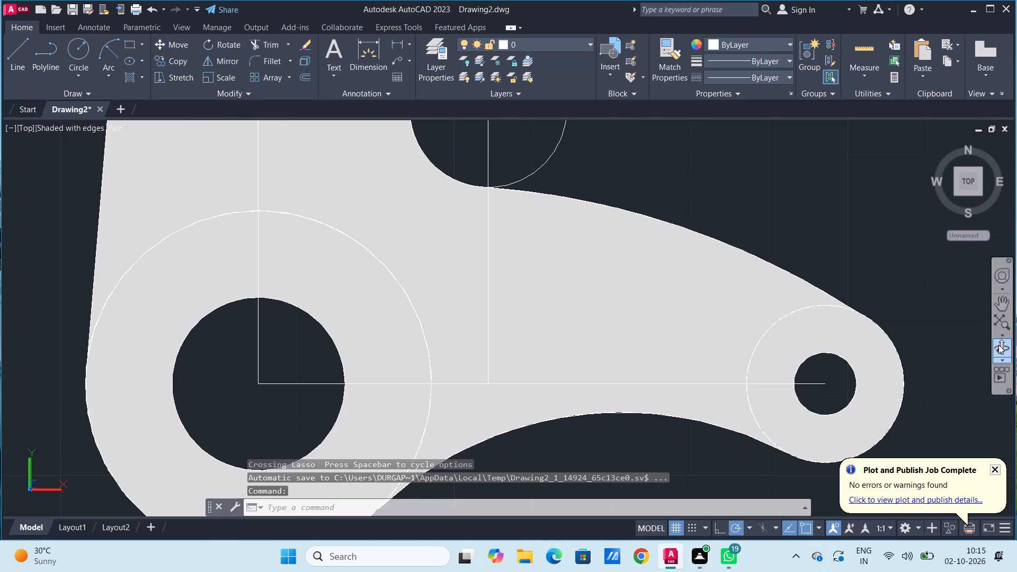
{"action": "left_click", "coordinate": [998, 345]}
{"action": "left_click_drag", "start_coordinate": [753, 192], "coordinate": [699, 186]}
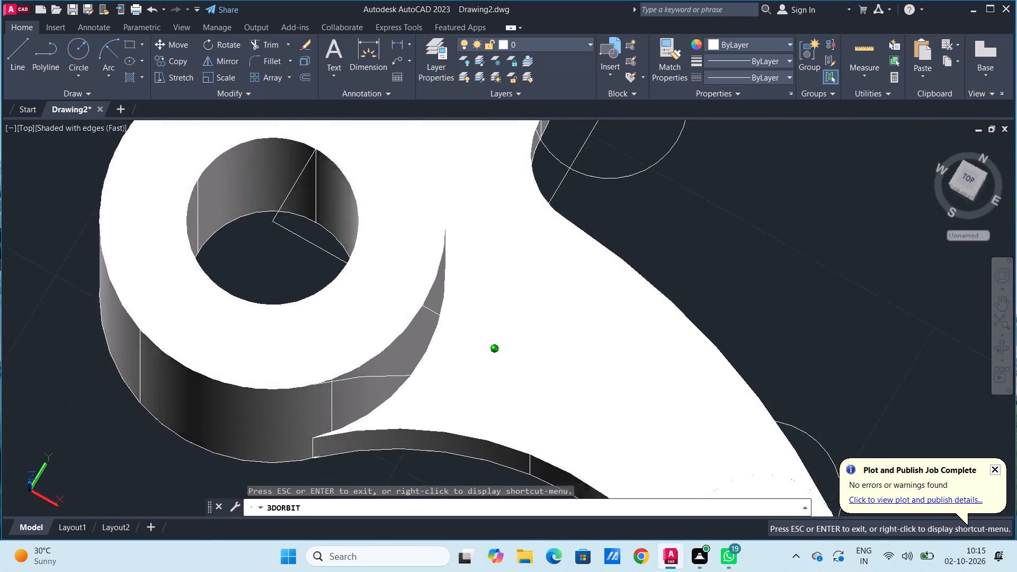
{"action": "left_click_drag", "start_coordinate": [699, 186], "coordinate": [730, 175]}
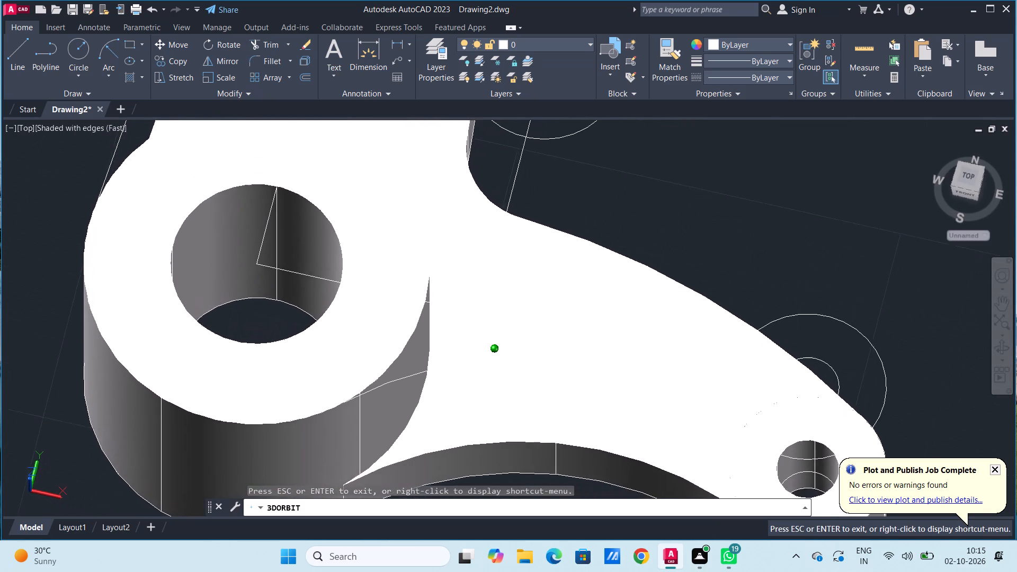
{"action": "left_click_drag", "start_coordinate": [730, 175], "coordinate": [735, 175]}
{"action": "scroll", "coordinate": [695, 201], "scroll_direction": "down", "scroll_amount": 5}
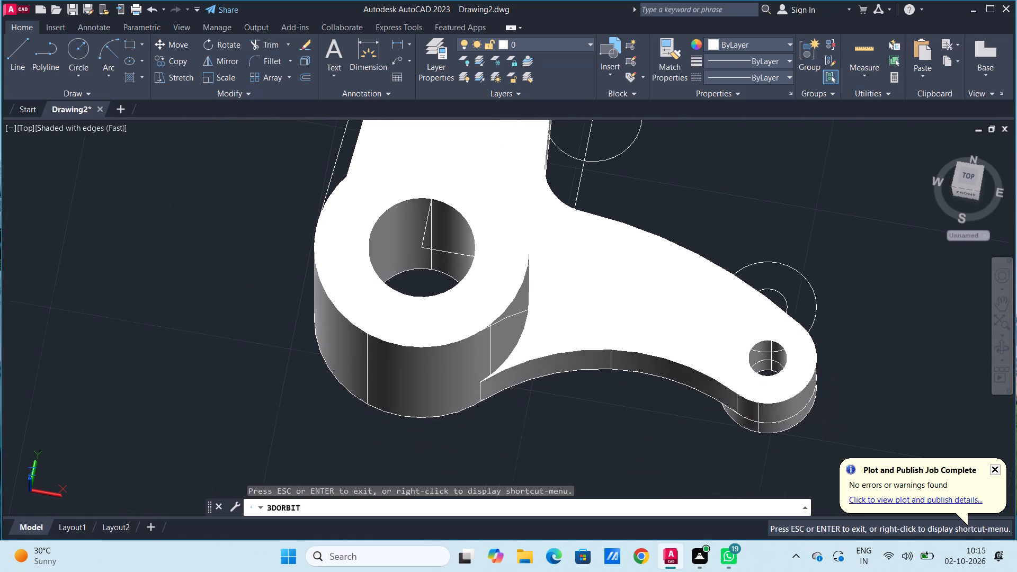
{"action": "scroll", "coordinate": [691, 202], "scroll_direction": "down", "scroll_amount": 4}
{"action": "middle_click_drag", "start_coordinate": [670, 193], "coordinate": [698, 215]}
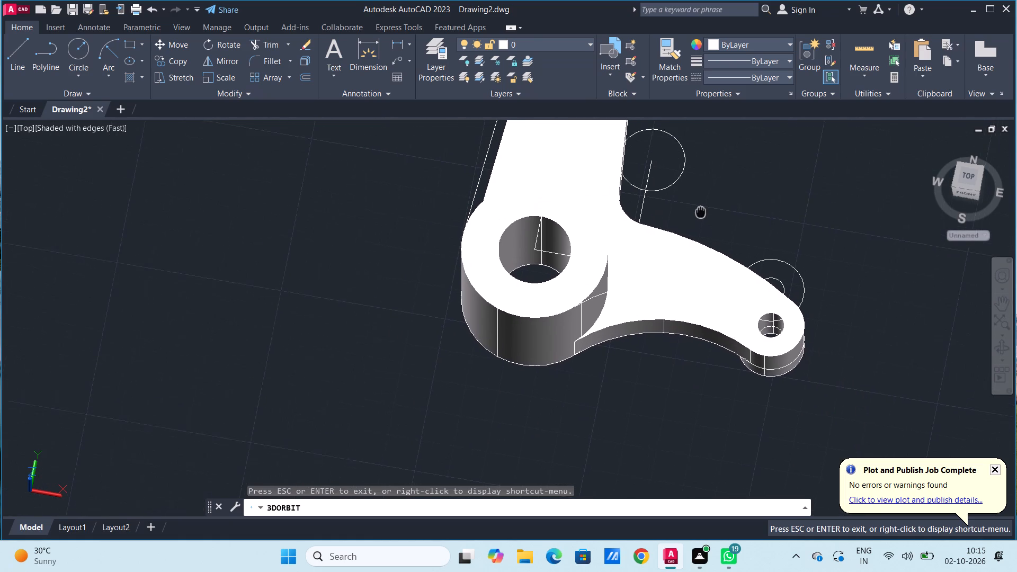
{"action": "middle_click_drag", "start_coordinate": [698, 215], "coordinate": [607, 335]}
{"action": "left_click_drag", "start_coordinate": [661, 300], "coordinate": [633, 236]}
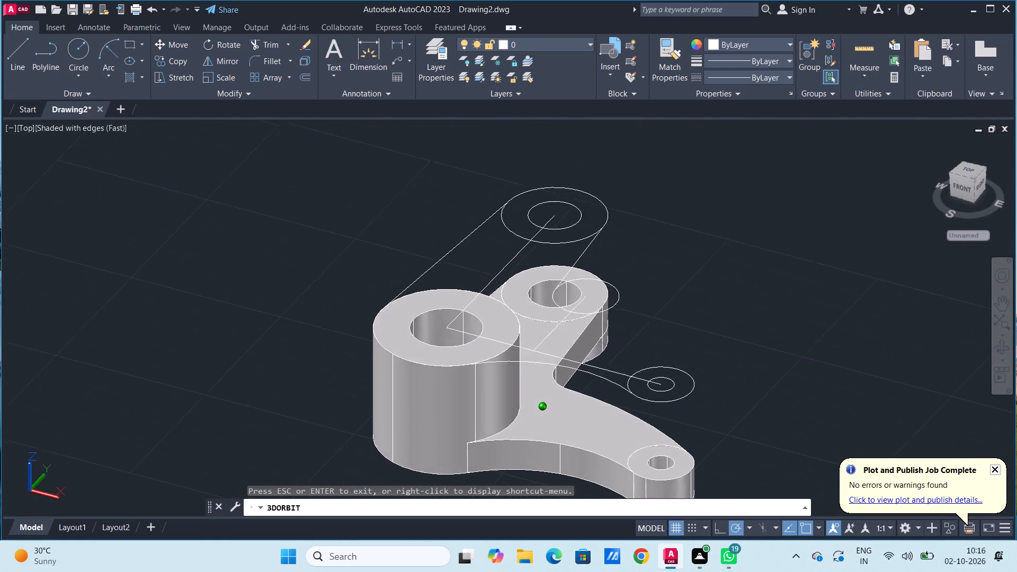
{"action": "left_click_drag", "start_coordinate": [633, 236], "coordinate": [680, 247]}
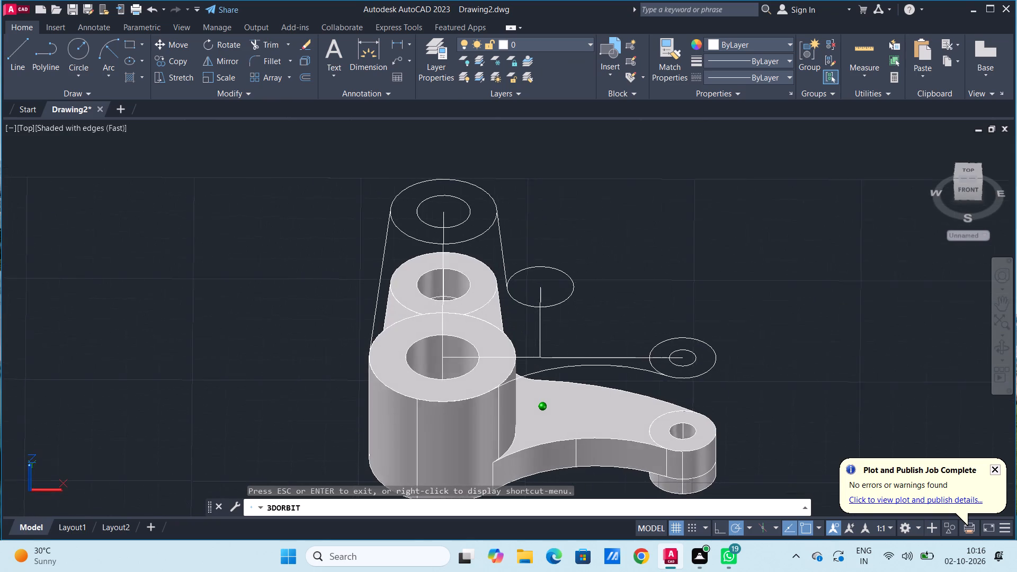
{"action": "left_click_drag", "start_coordinate": [680, 247], "coordinate": [685, 251]}
{"action": "key", "text": "Escape"}
{"action": "key", "text": "Escape"}
{"action": "key", "text": "Escape"}
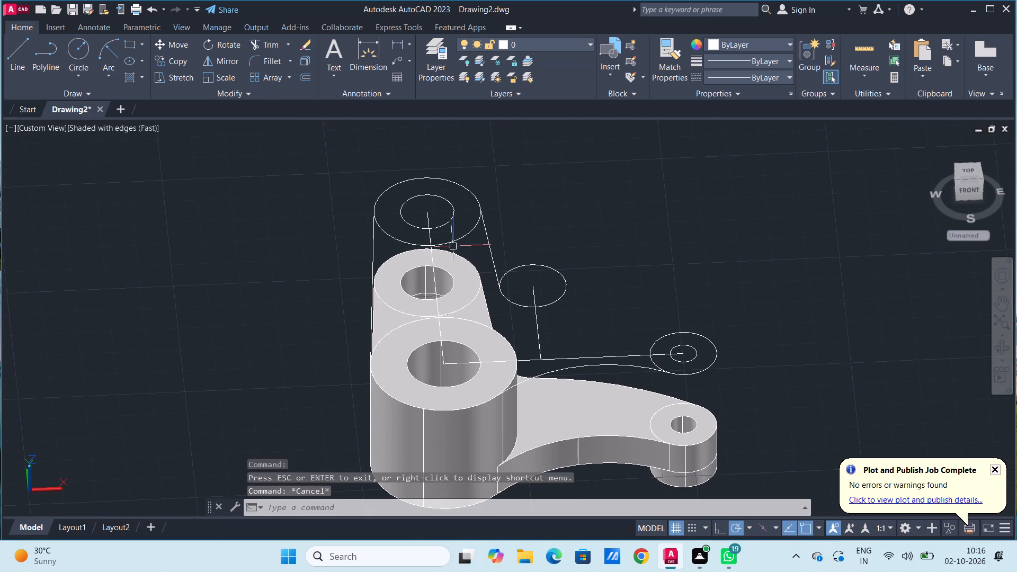
{"action": "key", "text": "Escape"}
{"action": "key", "text": "Escape"}
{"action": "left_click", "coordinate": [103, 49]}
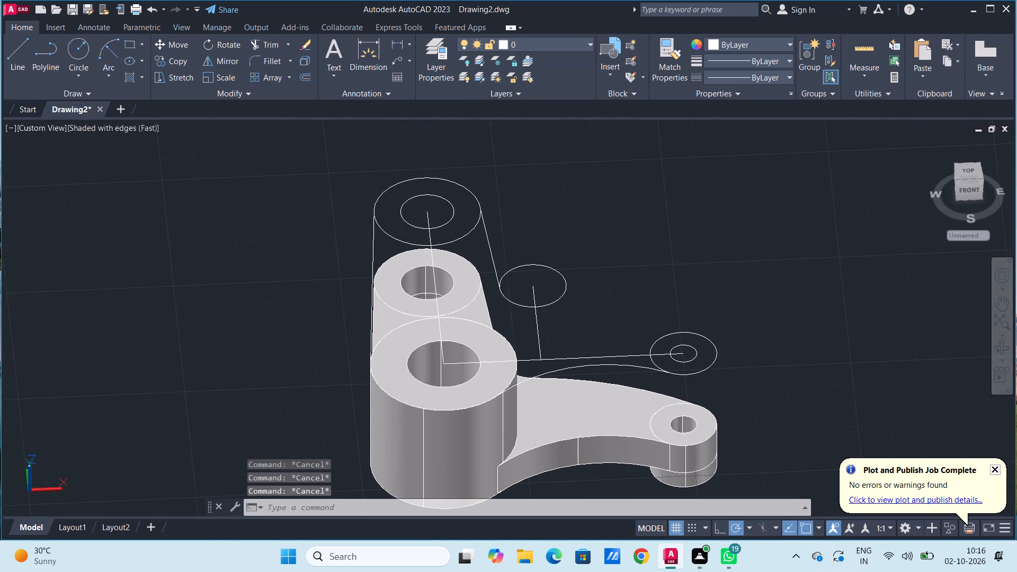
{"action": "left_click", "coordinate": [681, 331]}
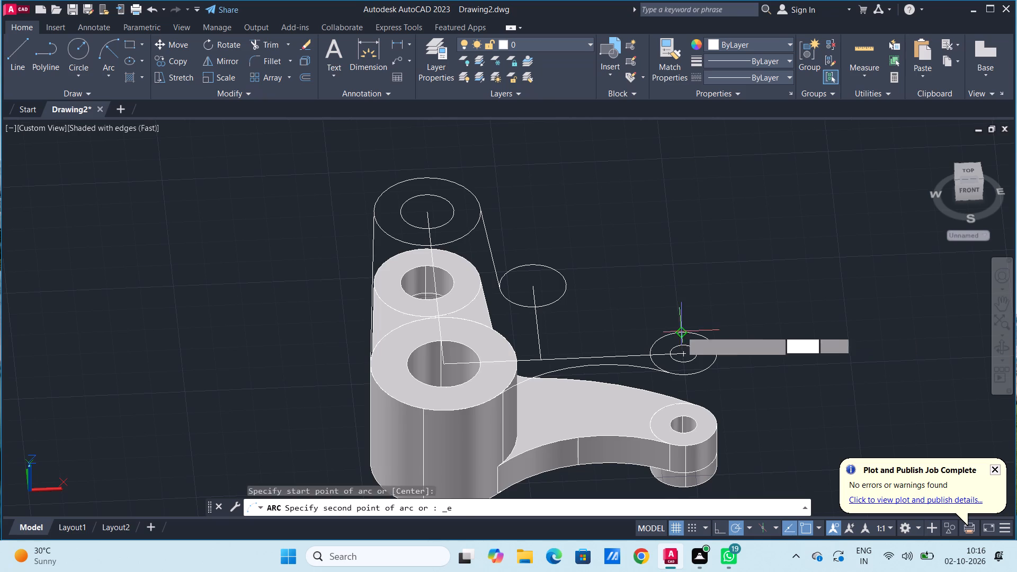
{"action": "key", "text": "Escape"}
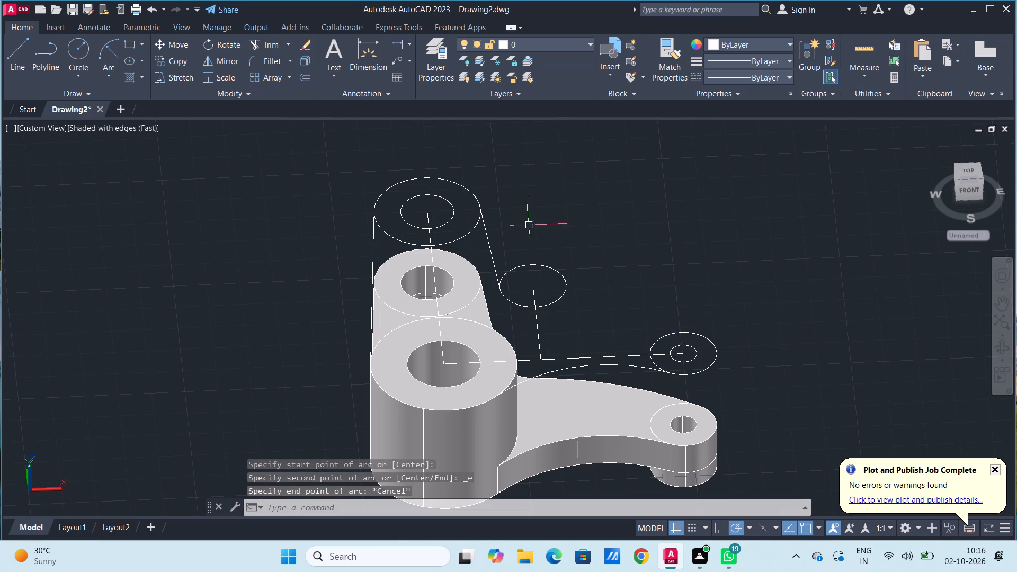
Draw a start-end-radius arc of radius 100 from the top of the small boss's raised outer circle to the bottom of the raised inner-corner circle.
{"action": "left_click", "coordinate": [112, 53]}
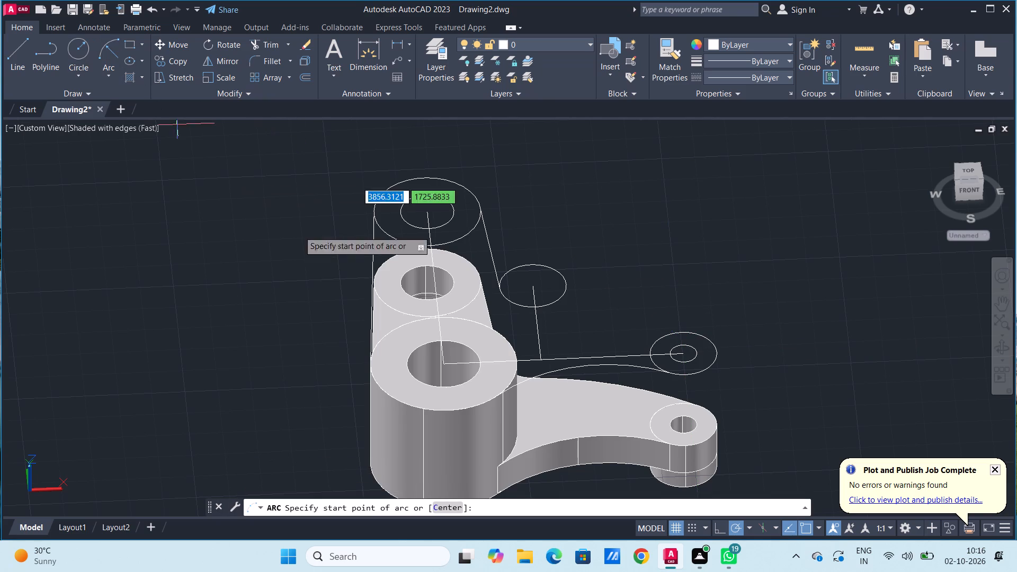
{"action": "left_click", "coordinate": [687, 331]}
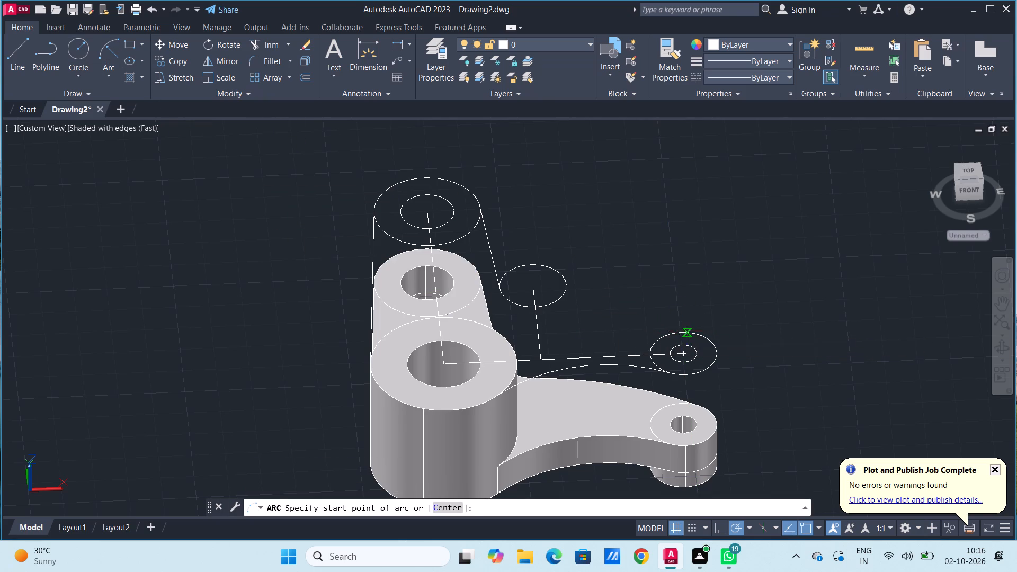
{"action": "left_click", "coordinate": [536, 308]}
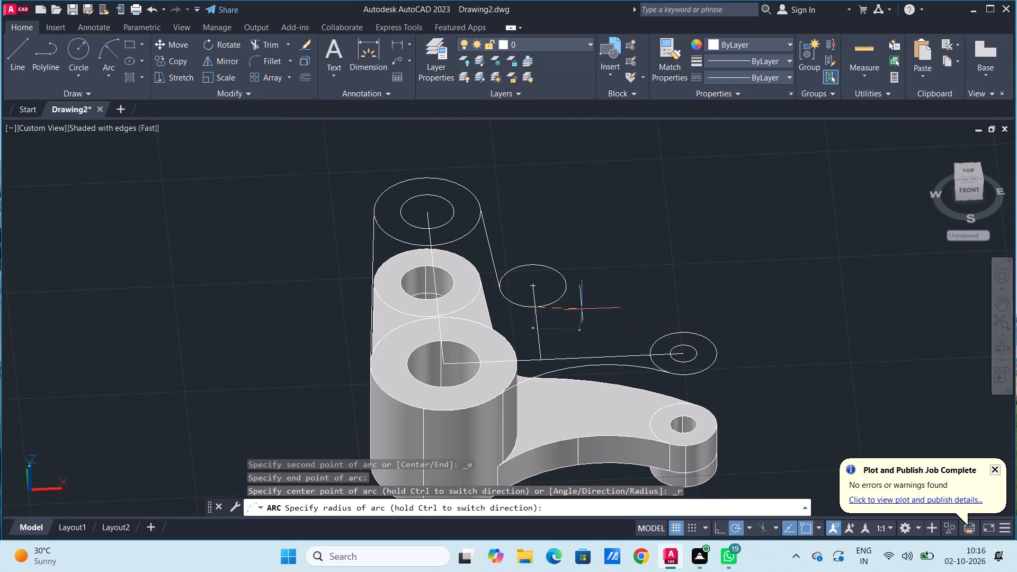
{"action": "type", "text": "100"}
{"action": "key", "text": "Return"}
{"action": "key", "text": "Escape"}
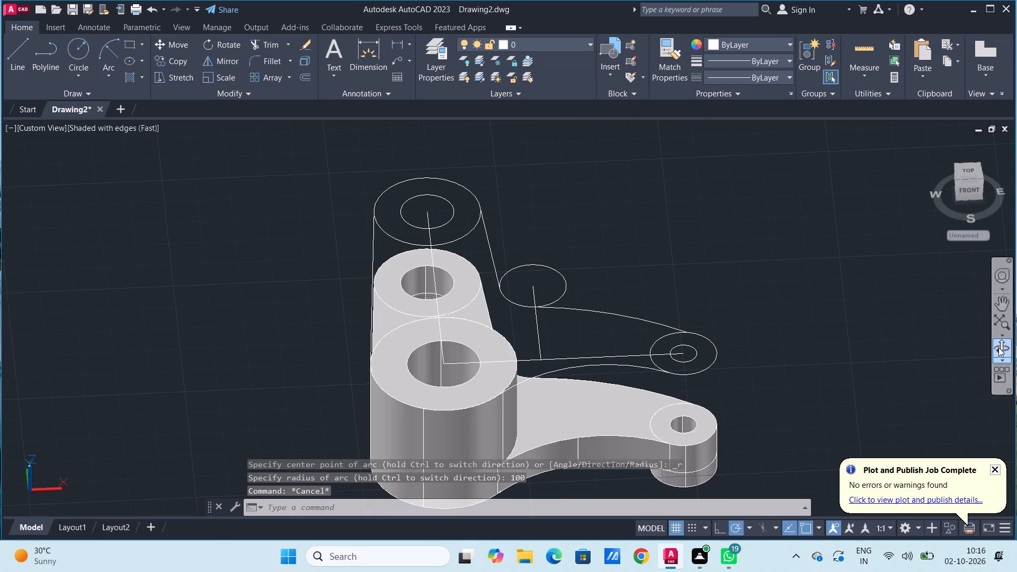
Examine how the new radius 100 arc follows the lever's curved upper edge, from above and at an angle.
{"action": "left_click_drag", "start_coordinate": [998, 347], "coordinate": [994, 348]}
{"action": "left_click_drag", "start_coordinate": [710, 257], "coordinate": [712, 330]}
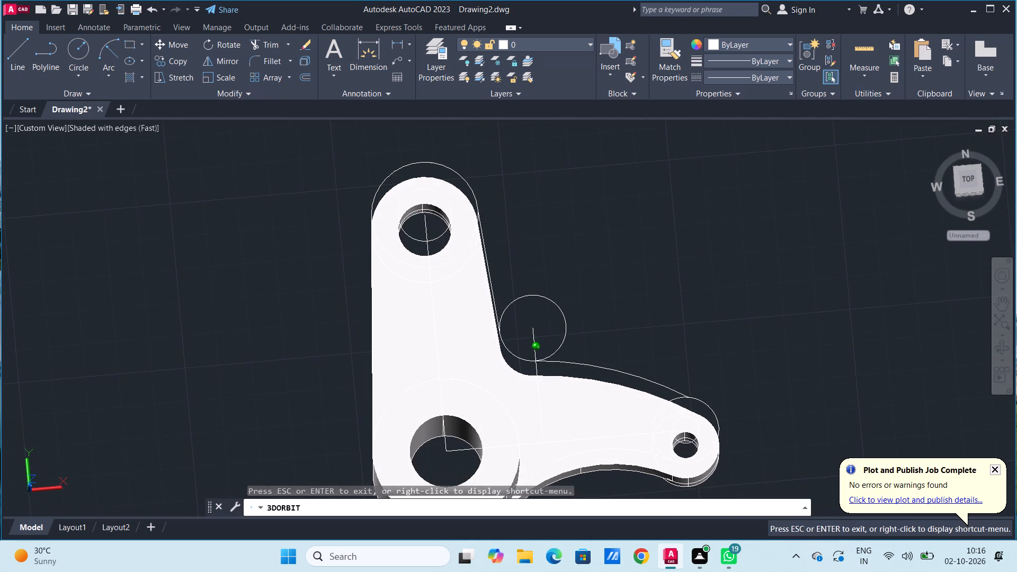
{"action": "left_click_drag", "start_coordinate": [712, 330], "coordinate": [714, 330]}
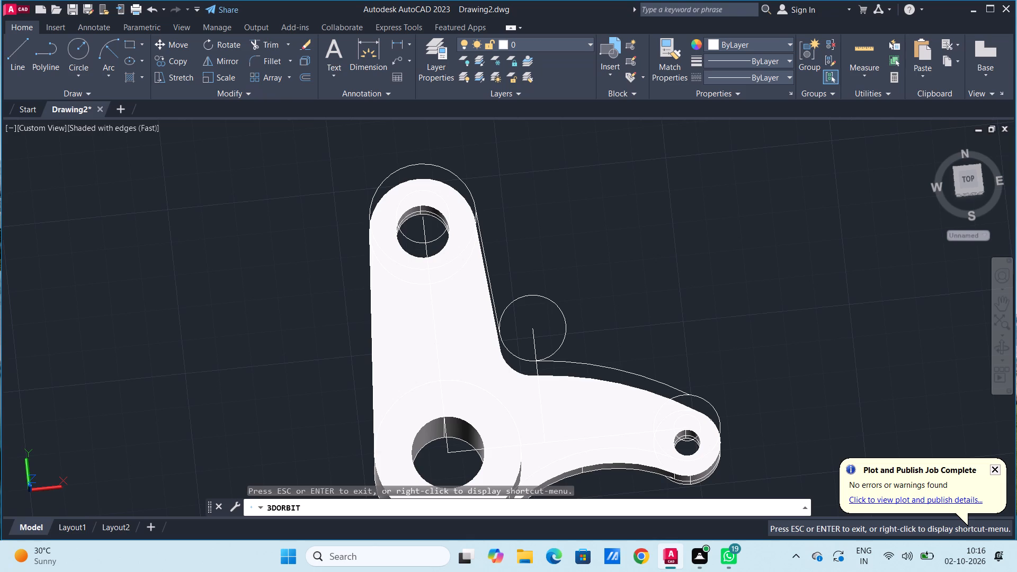
{"action": "left_click_drag", "start_coordinate": [704, 356], "coordinate": [708, 394]}
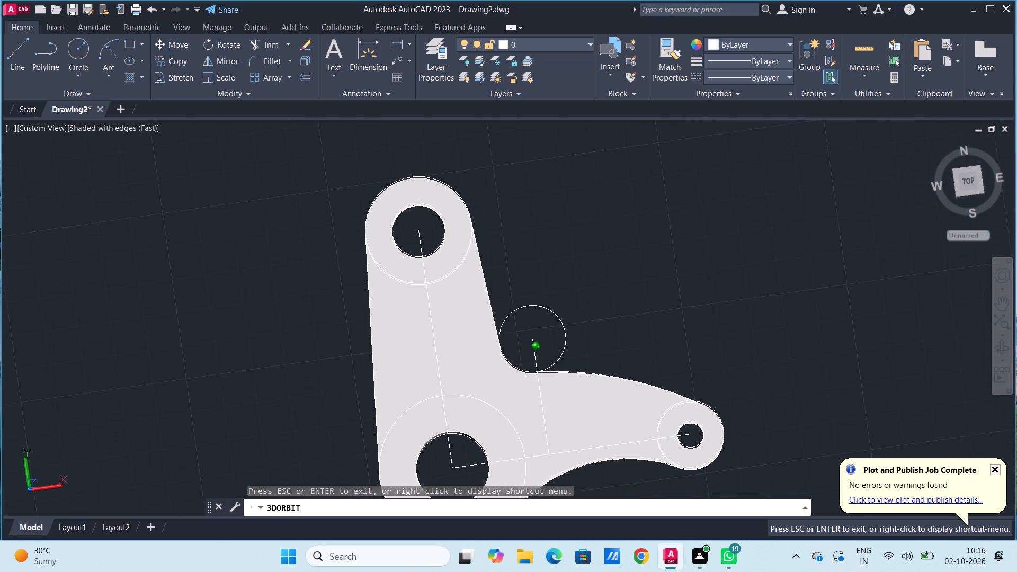
{"action": "left_click_drag", "start_coordinate": [708, 394], "coordinate": [703, 378]}
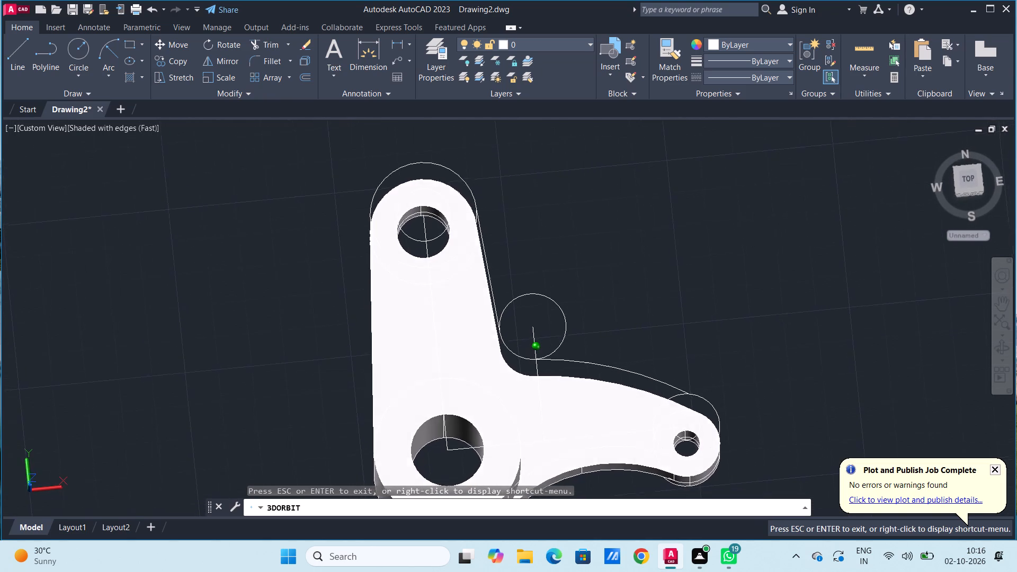
{"action": "left_click_drag", "start_coordinate": [703, 378], "coordinate": [706, 418]}
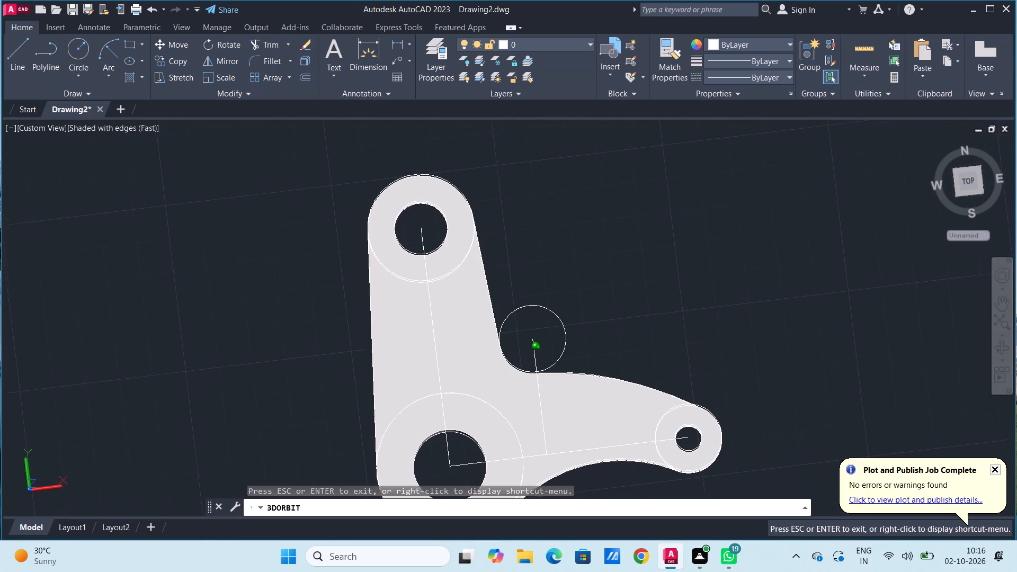
{"action": "left_click_drag", "start_coordinate": [706, 418], "coordinate": [709, 444]}
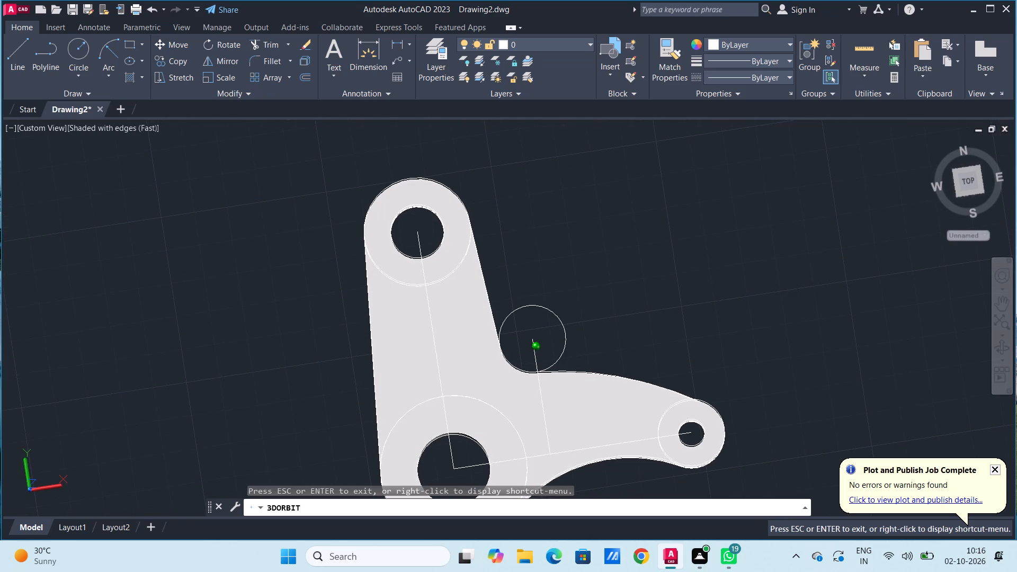
{"action": "left_click_drag", "start_coordinate": [709, 444], "coordinate": [709, 425]}
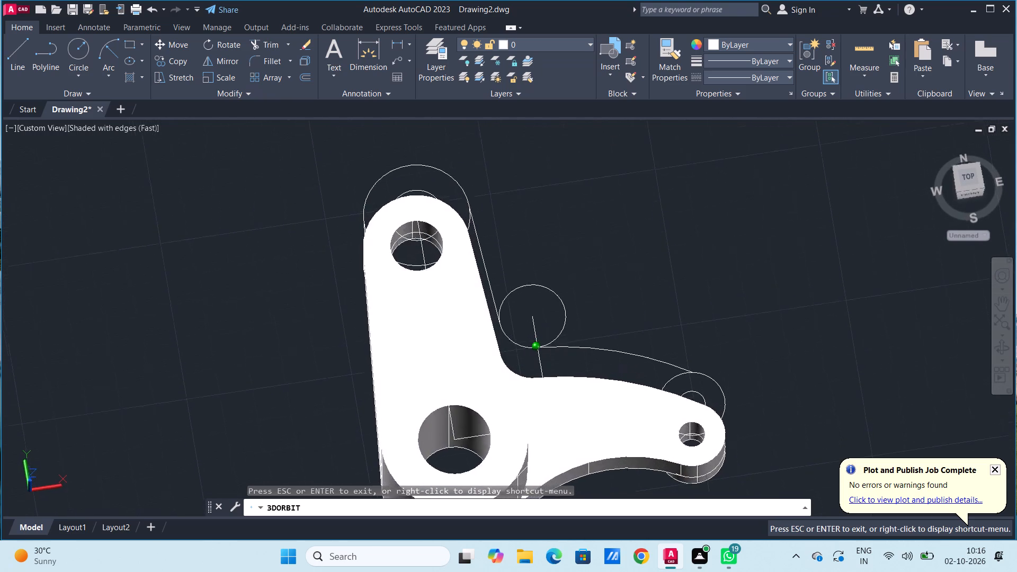
{"action": "left_click_drag", "start_coordinate": [709, 425], "coordinate": [698, 415]}
{"action": "scroll", "coordinate": [684, 398], "scroll_direction": "down", "scroll_amount": 4}
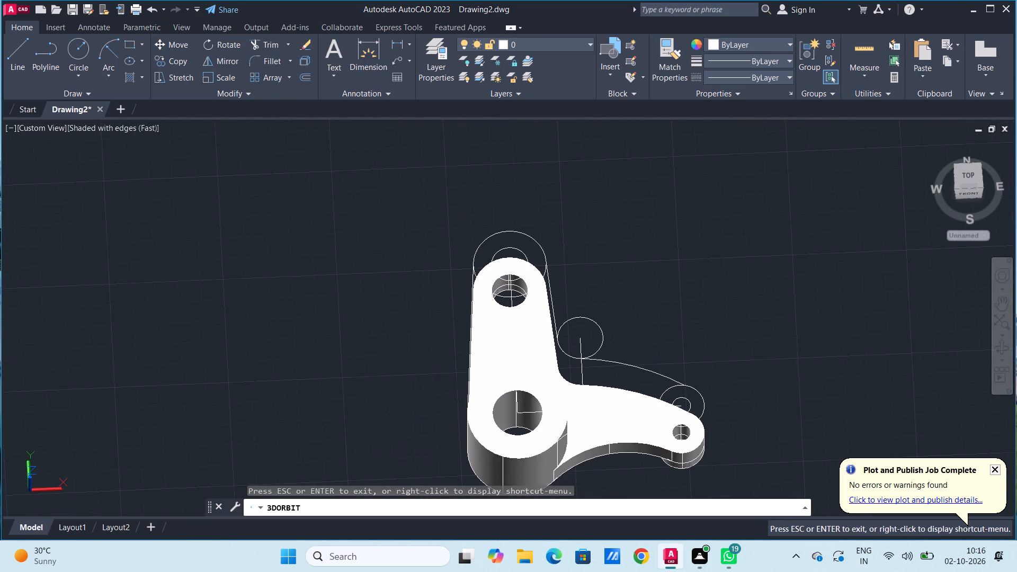
Draw a radius 100 arc from just right of the top of the small boss's raised outer circle to the inner-corner circle's bottom.
{"action": "scroll", "coordinate": [674, 386], "scroll_direction": "up", "scroll_amount": 14}
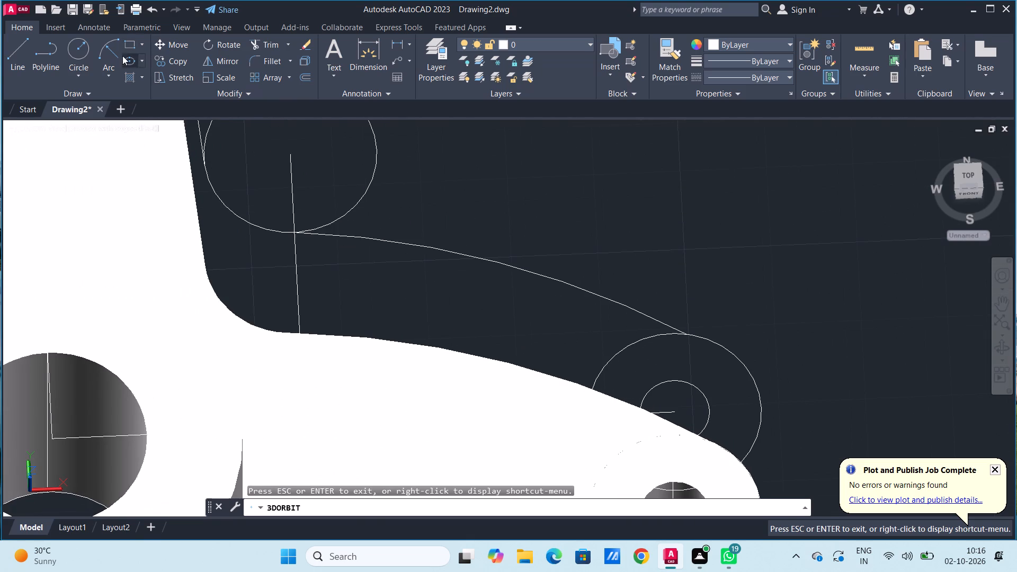
{"action": "left_click", "coordinate": [109, 48]}
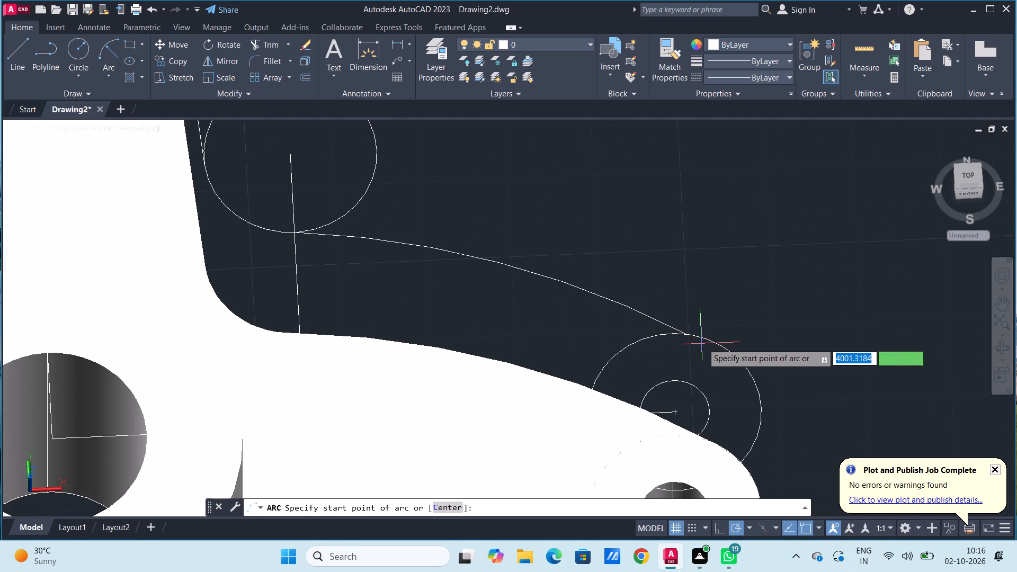
{"action": "left_click", "coordinate": [709, 340]}
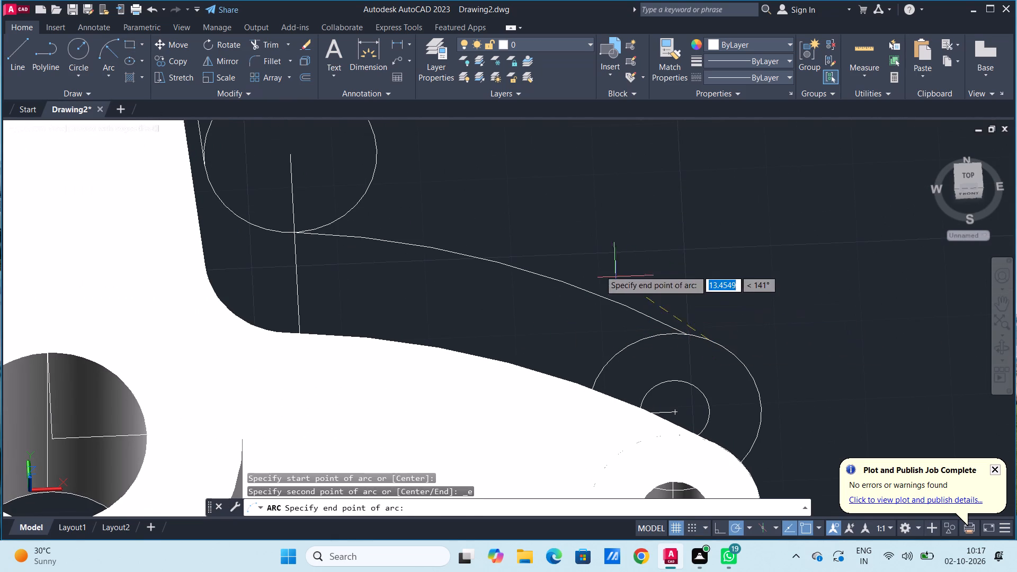
{"action": "left_click", "coordinate": [293, 234]}
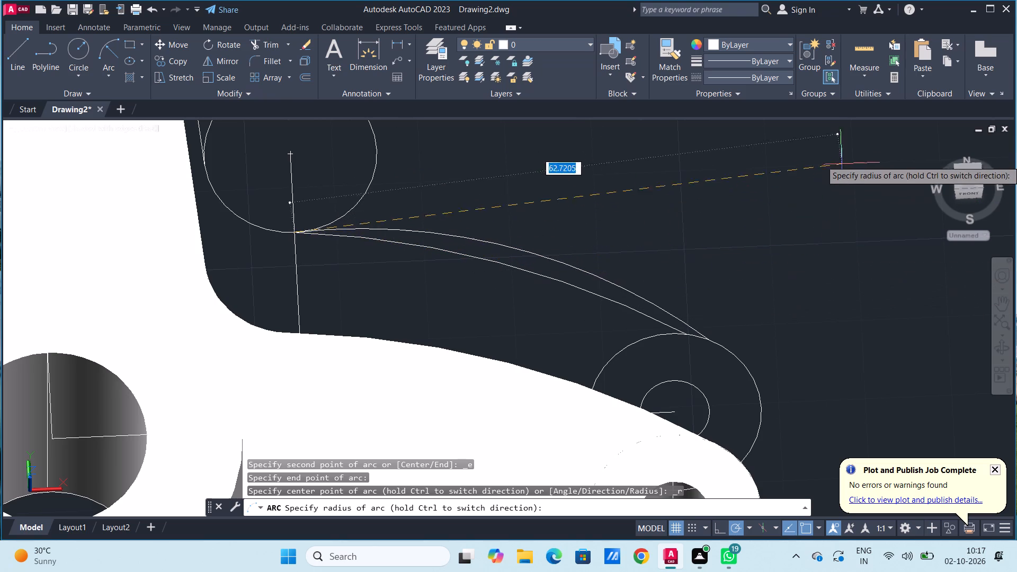
{"action": "type", "text": "100"}
{"action": "key", "text": "Return"}
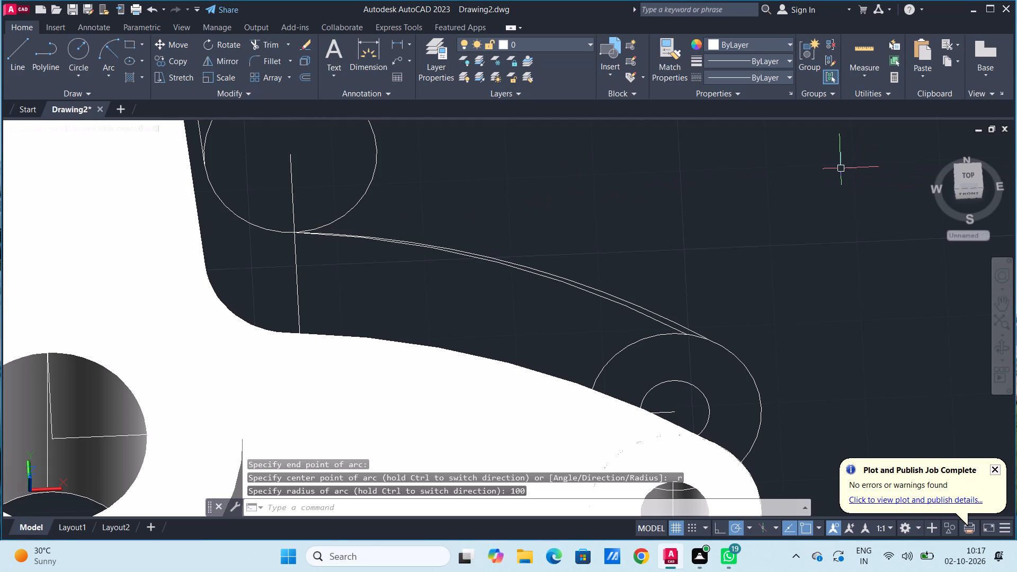
{"action": "key", "text": "Escape"}
{"action": "key", "text": "Escape"}
{"action": "key", "text": "Escape"}
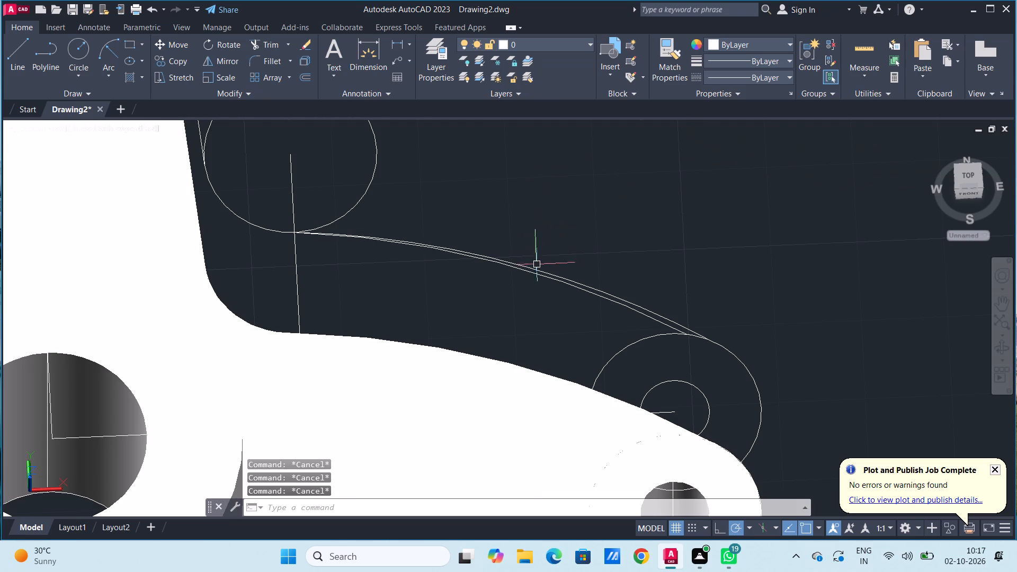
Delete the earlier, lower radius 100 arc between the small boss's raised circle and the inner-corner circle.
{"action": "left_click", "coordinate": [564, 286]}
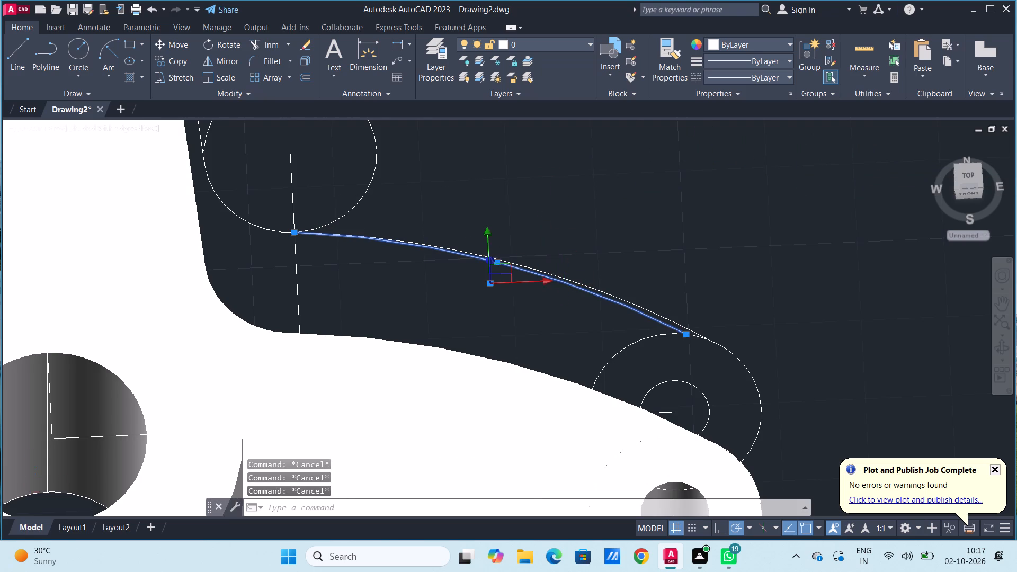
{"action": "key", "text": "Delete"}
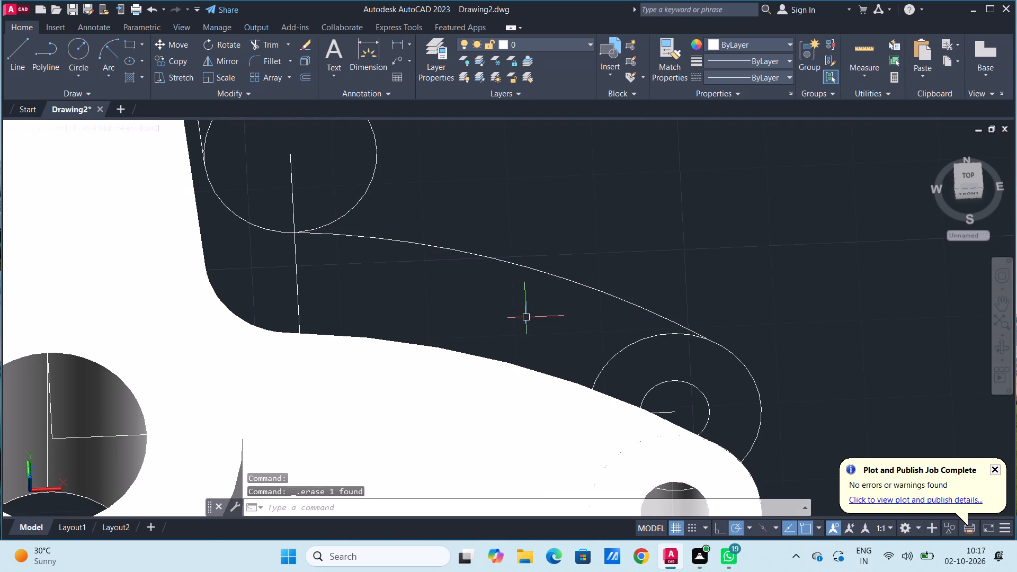
Delete the raised centrelines from the large boss to the two other bosses and the line descending from the inner-corner circle's centre.
{"action": "left_click", "coordinate": [299, 283]}
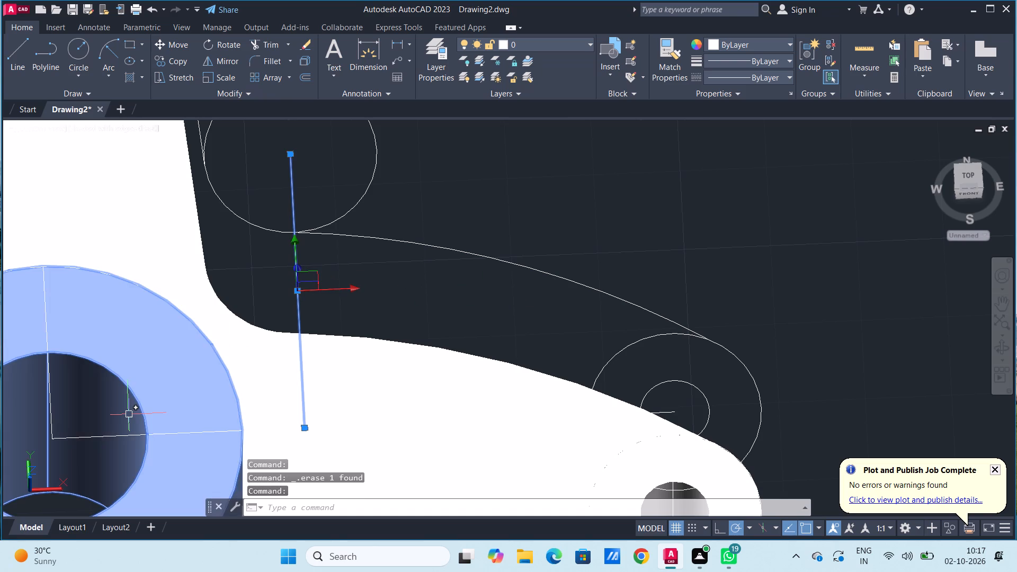
{"action": "scroll", "coordinate": [179, 399], "scroll_direction": "down", "scroll_amount": 3}
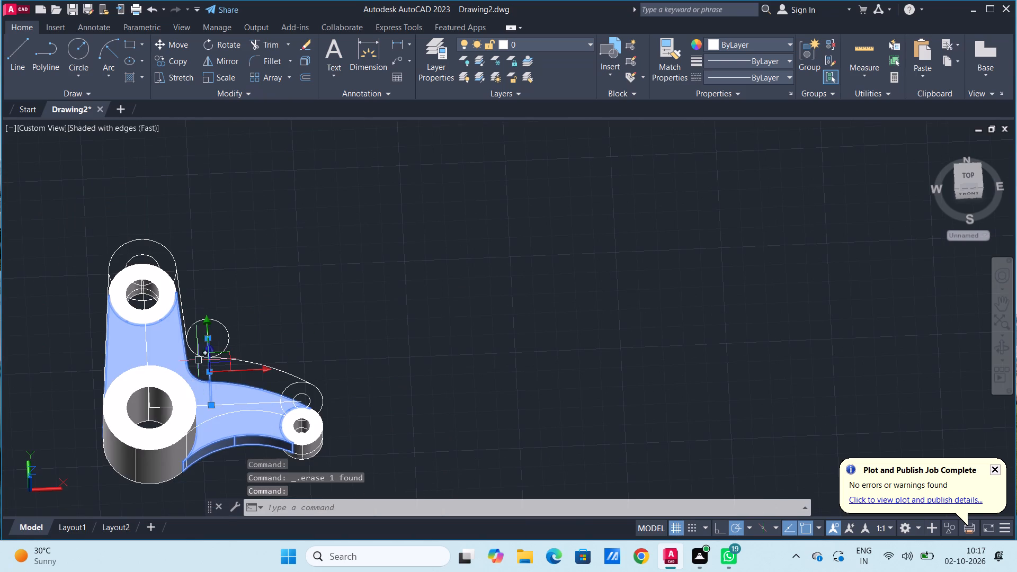
{"action": "middle_click_drag", "start_coordinate": [216, 297], "coordinate": [584, 205]}
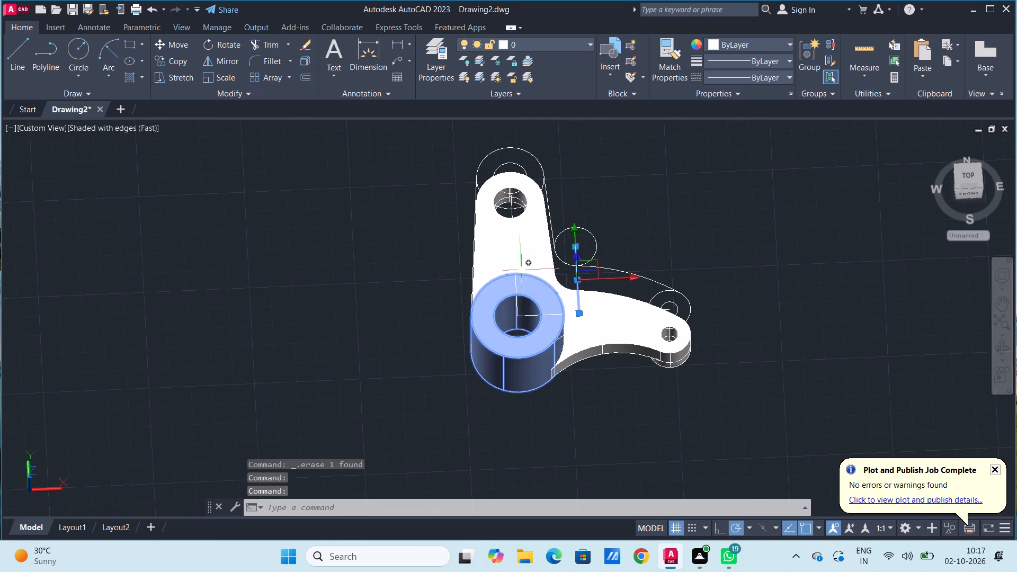
{"action": "left_click", "coordinate": [512, 252]}
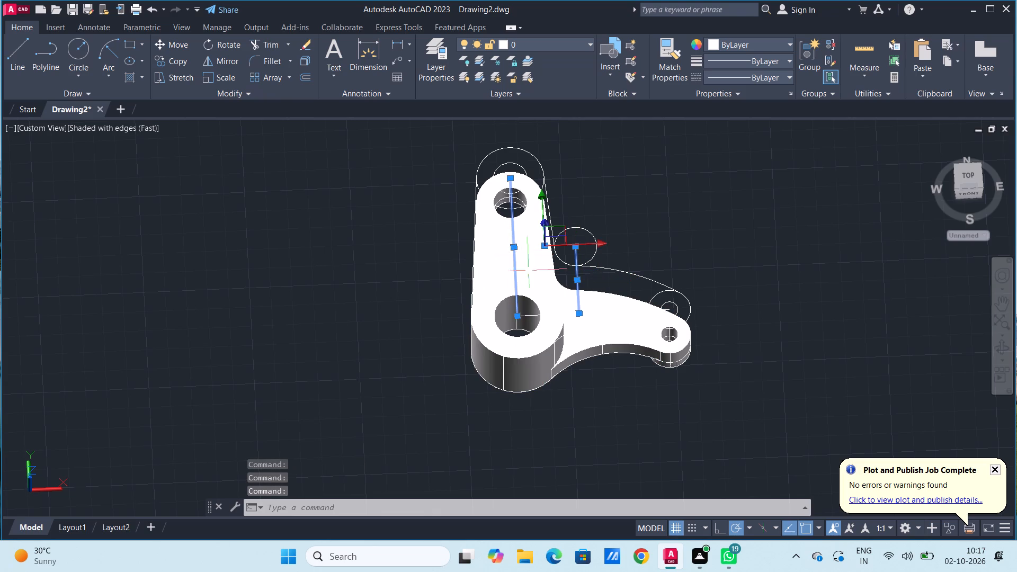
{"action": "left_click", "coordinate": [601, 311]}
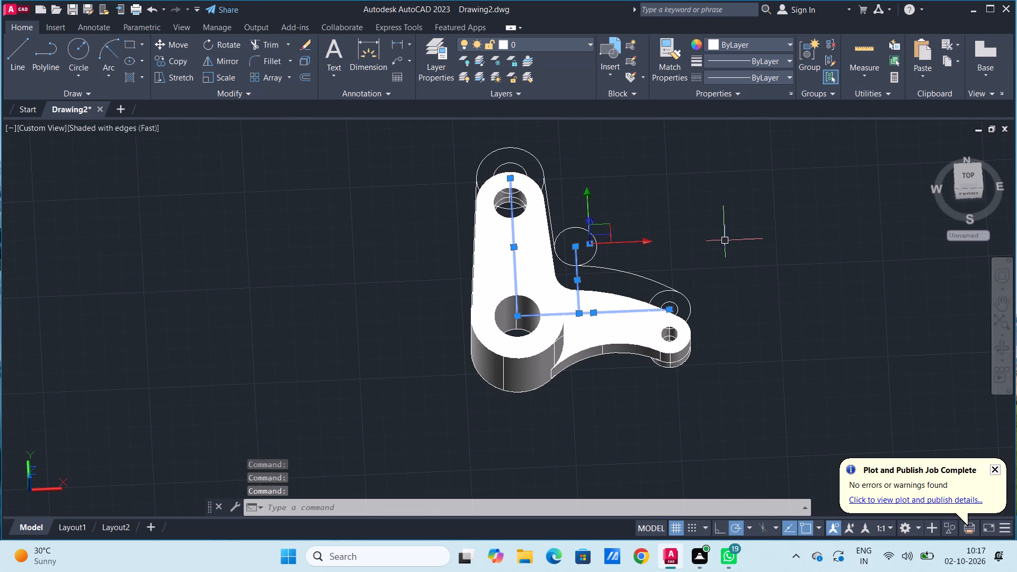
{"action": "key", "text": "Delete"}
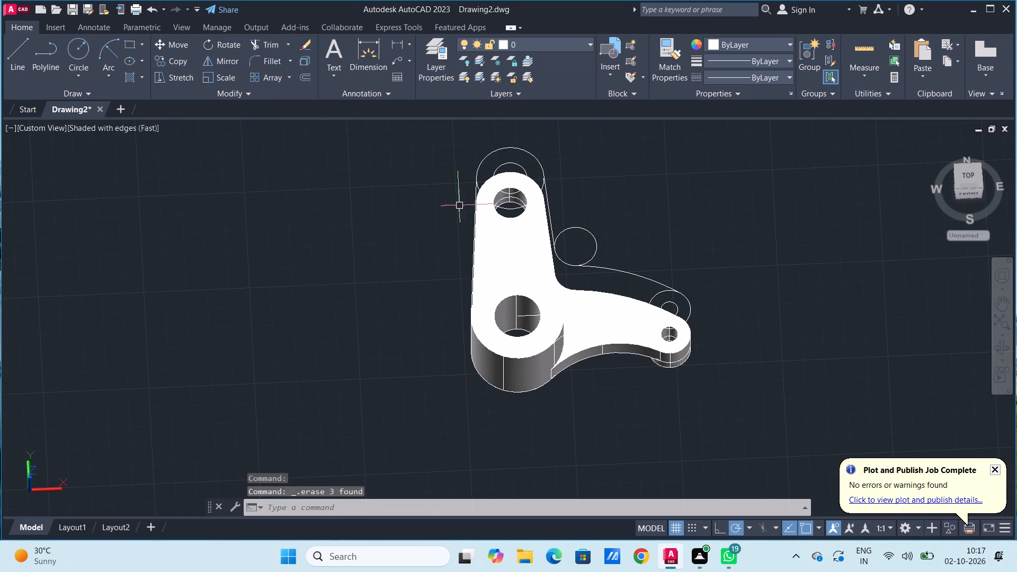
Trim the raised inner-corner circle to its rounded corner arc and remove the straight line's short overhang beyond the tangent point.
{"action": "left_click", "coordinate": [269, 46]}
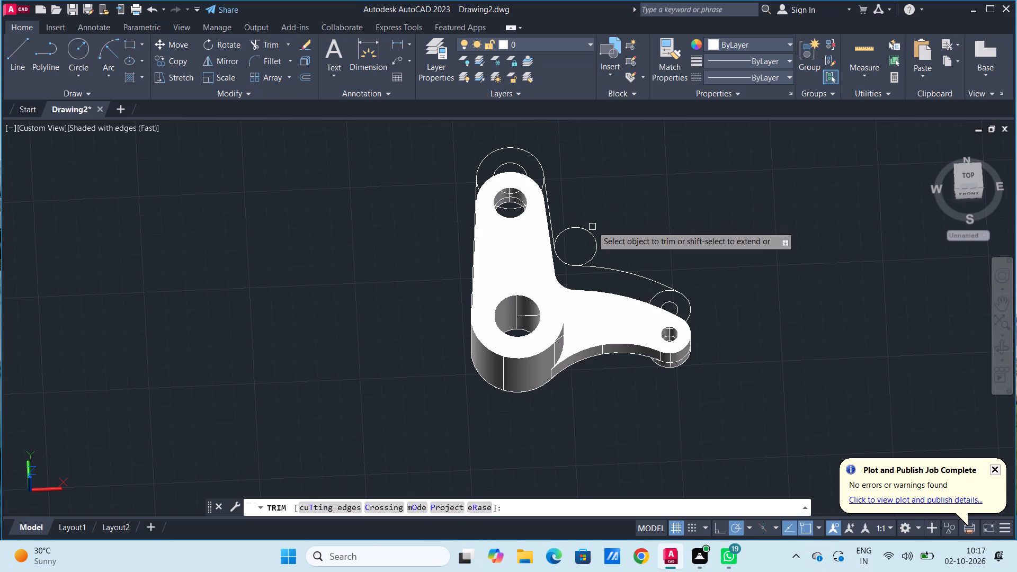
{"action": "left_click", "coordinate": [591, 233]}
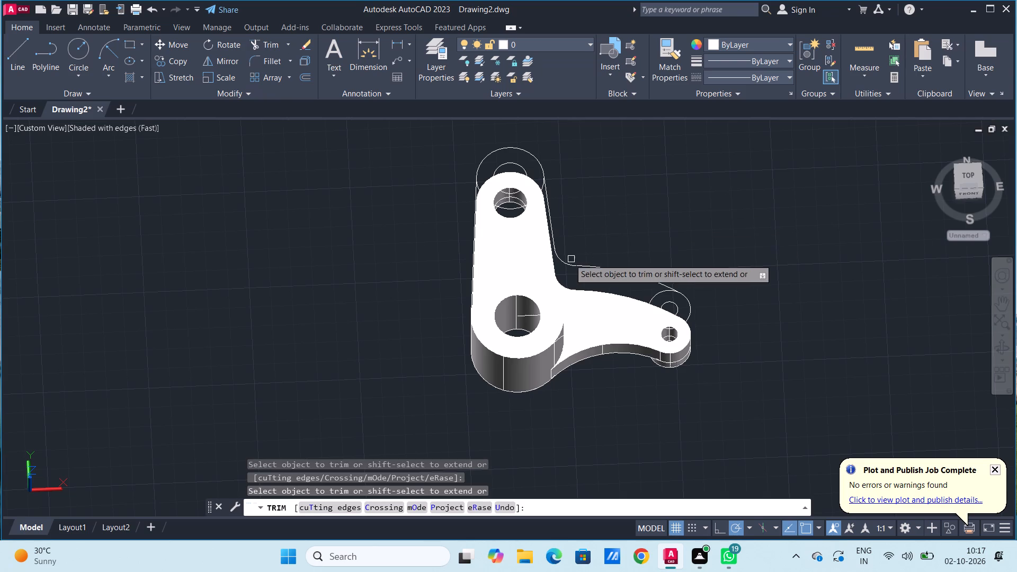
{"action": "scroll", "coordinate": [568, 260], "scroll_direction": "up", "scroll_amount": 5}
{"action": "scroll", "coordinate": [487, 185], "scroll_direction": "up", "scroll_amount": 2}
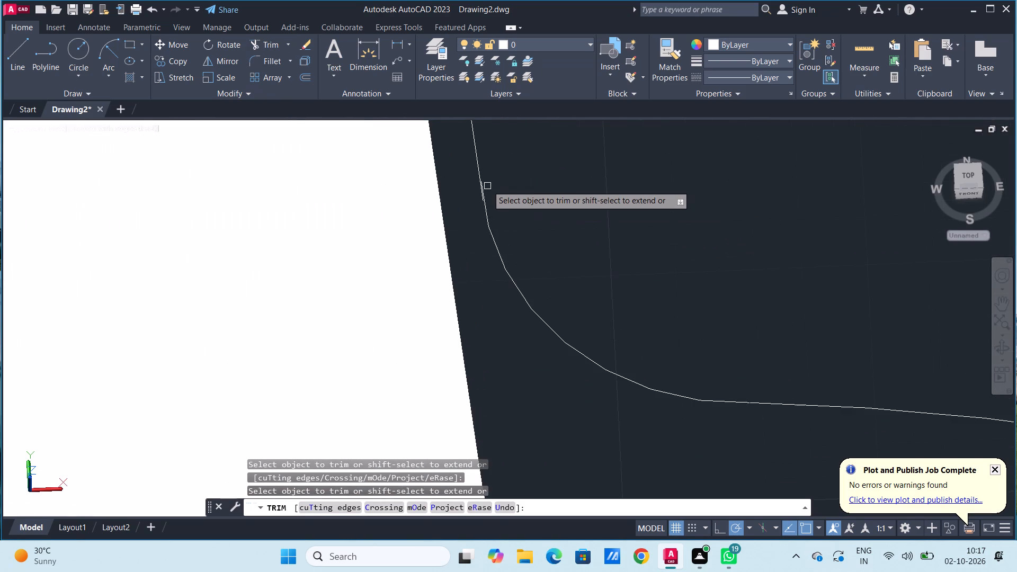
{"action": "scroll", "coordinate": [524, 186], "scroll_direction": "up", "scroll_amount": 3}
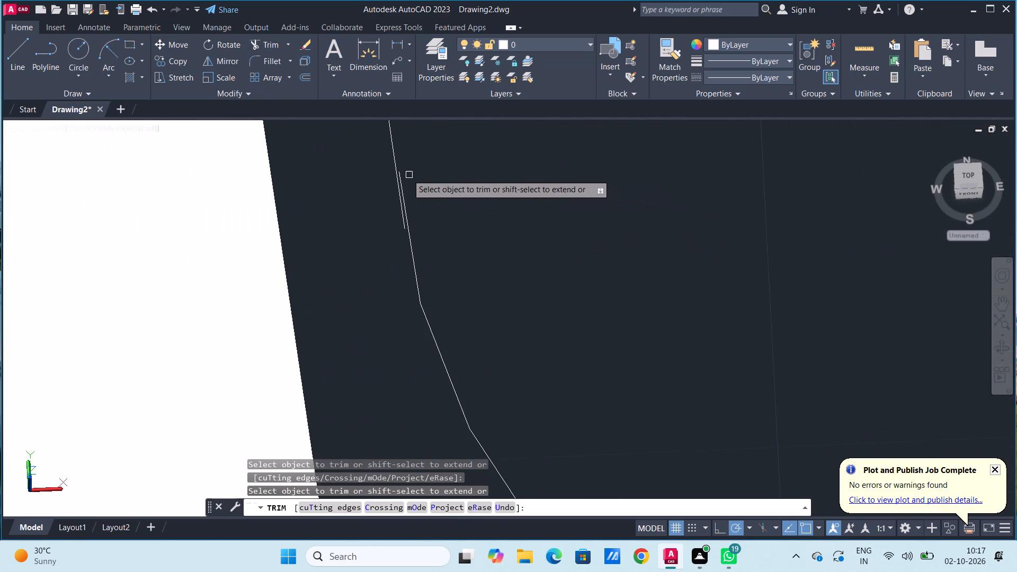
{"action": "scroll", "coordinate": [400, 173], "scroll_direction": "up", "scroll_amount": 2}
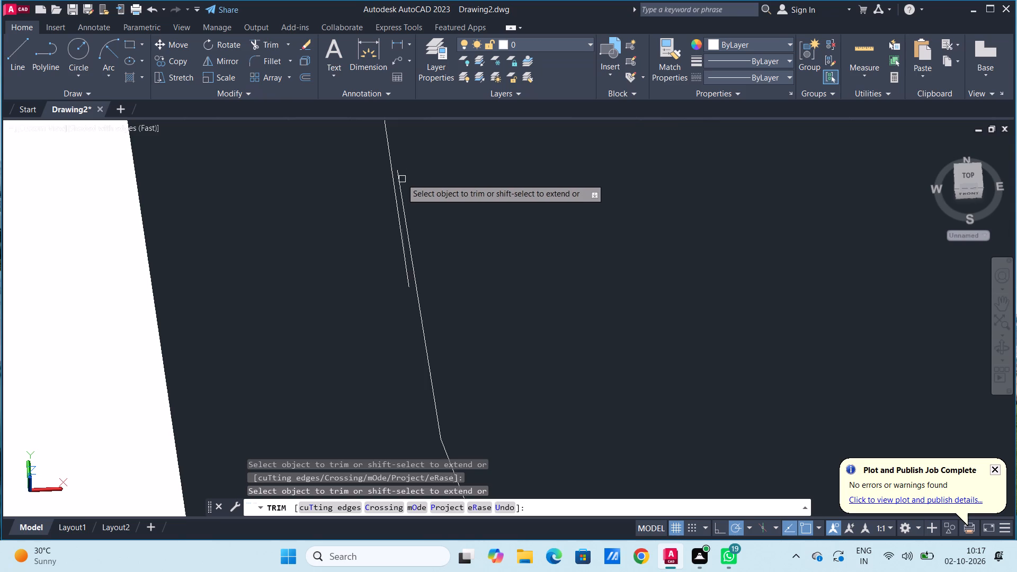
{"action": "left_click", "coordinate": [401, 177]}
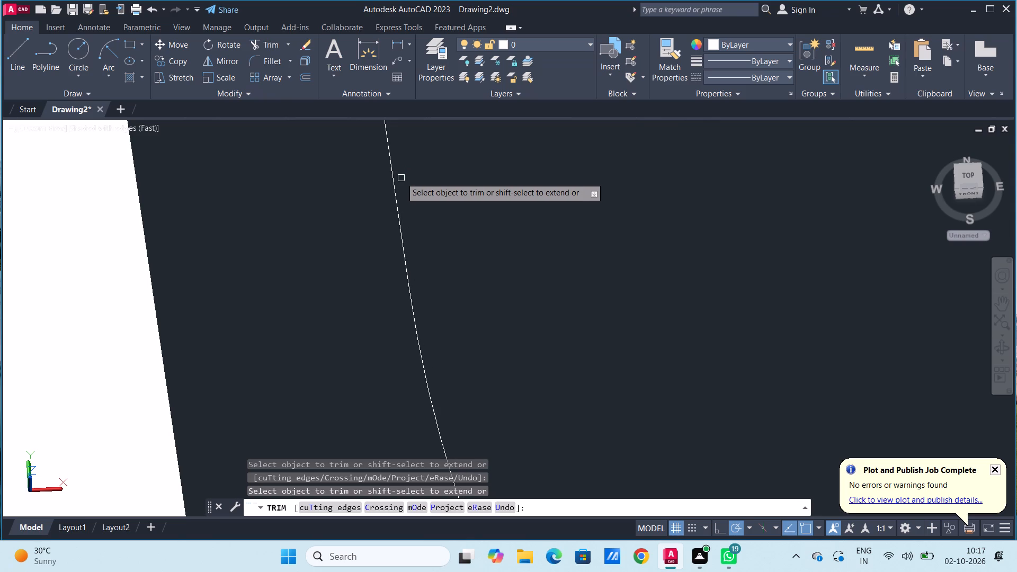
{"action": "scroll", "coordinate": [469, 239], "scroll_direction": "down", "scroll_amount": 8}
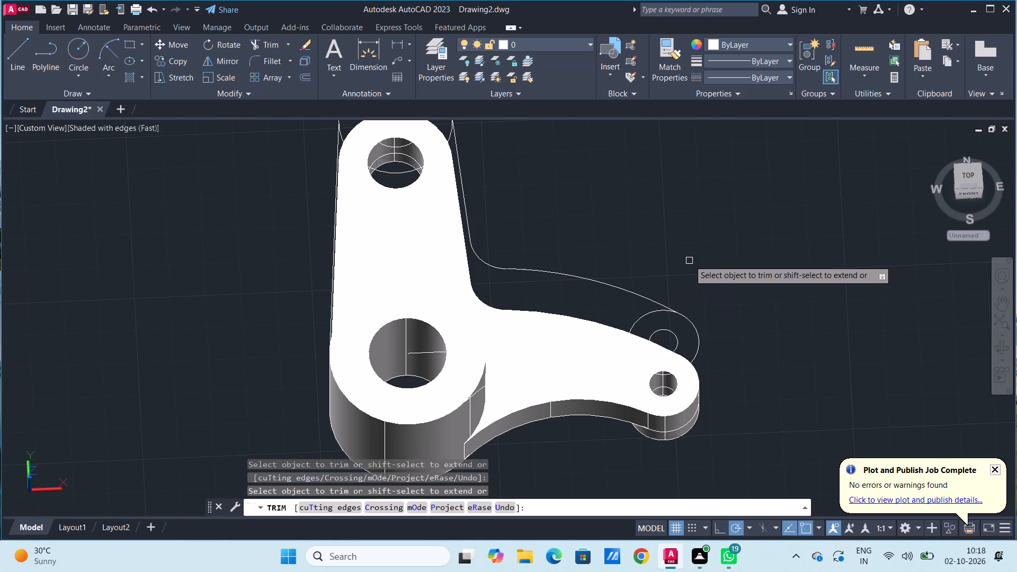
{"action": "key", "text": "Escape"}
{"action": "key", "text": "Escape"}
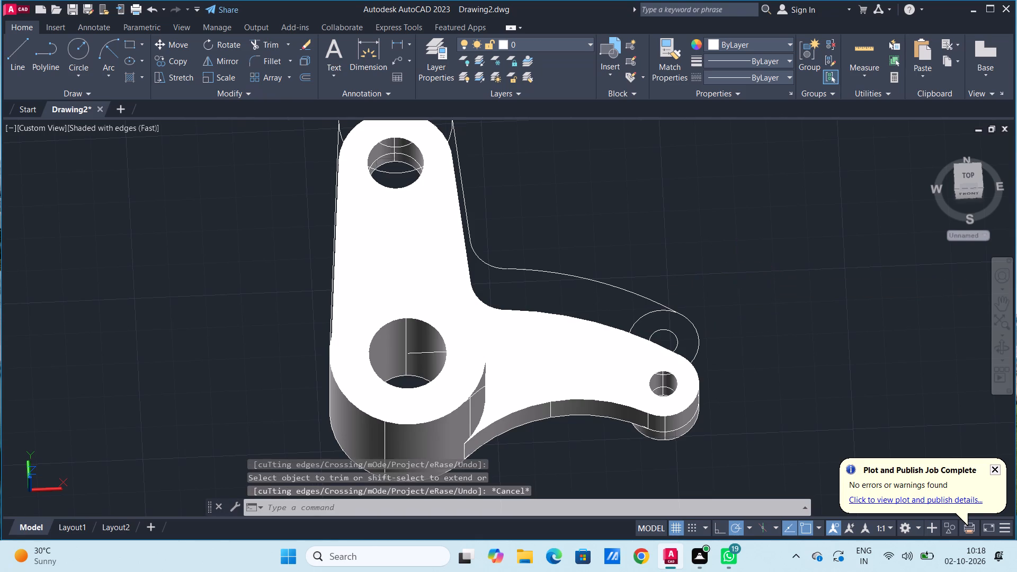
{"action": "key", "text": "Escape"}
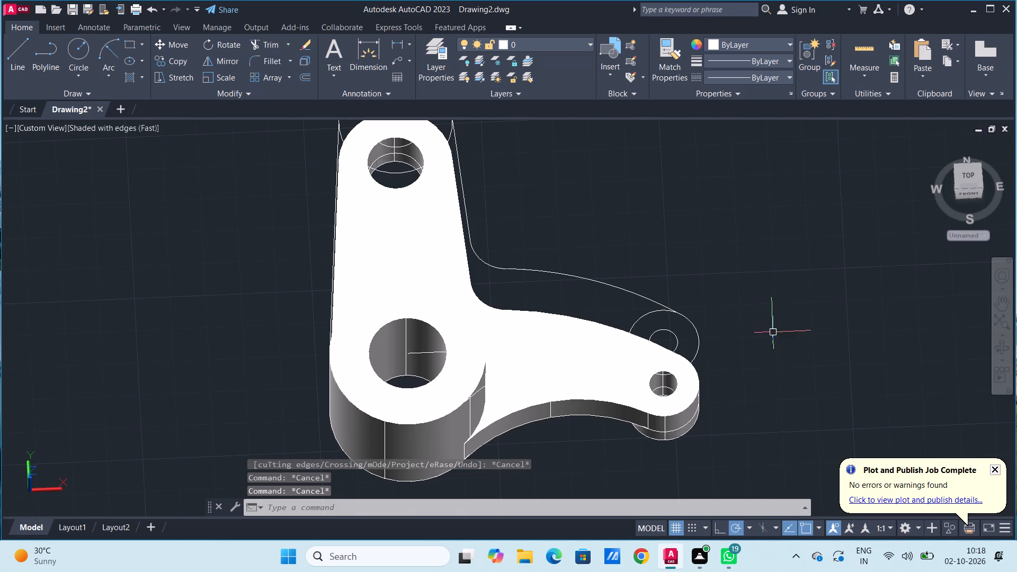
Delete the leftover construction line running from the large boss's centre across its top face.
{"action": "left_click", "coordinate": [1000, 351]}
{"action": "left_click_drag", "start_coordinate": [875, 368], "coordinate": [849, 347]}
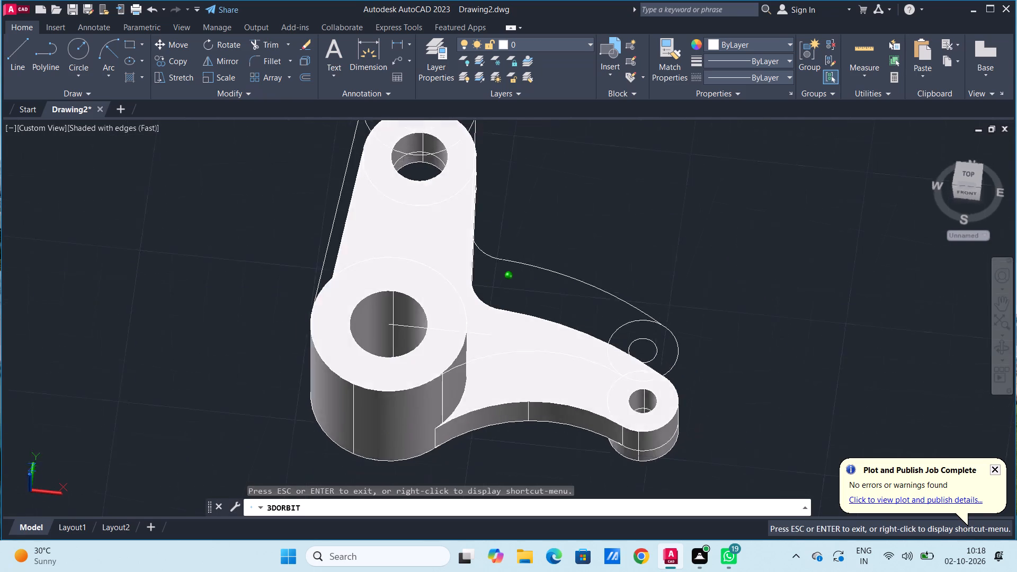
{"action": "left_click_drag", "start_coordinate": [849, 347], "coordinate": [846, 311]}
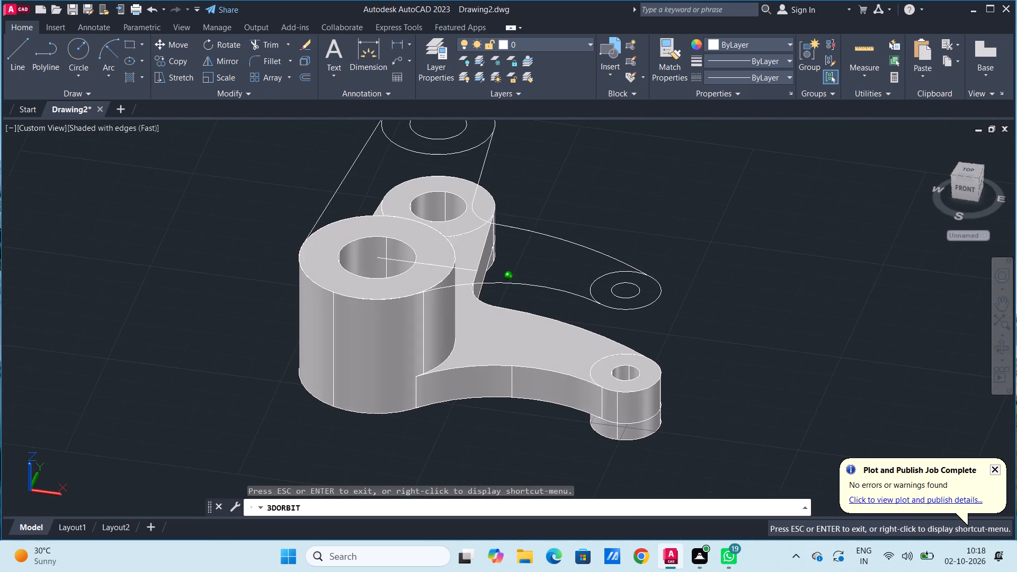
{"action": "left_click_drag", "start_coordinate": [846, 311], "coordinate": [845, 311]}
{"action": "key", "text": "Escape"}
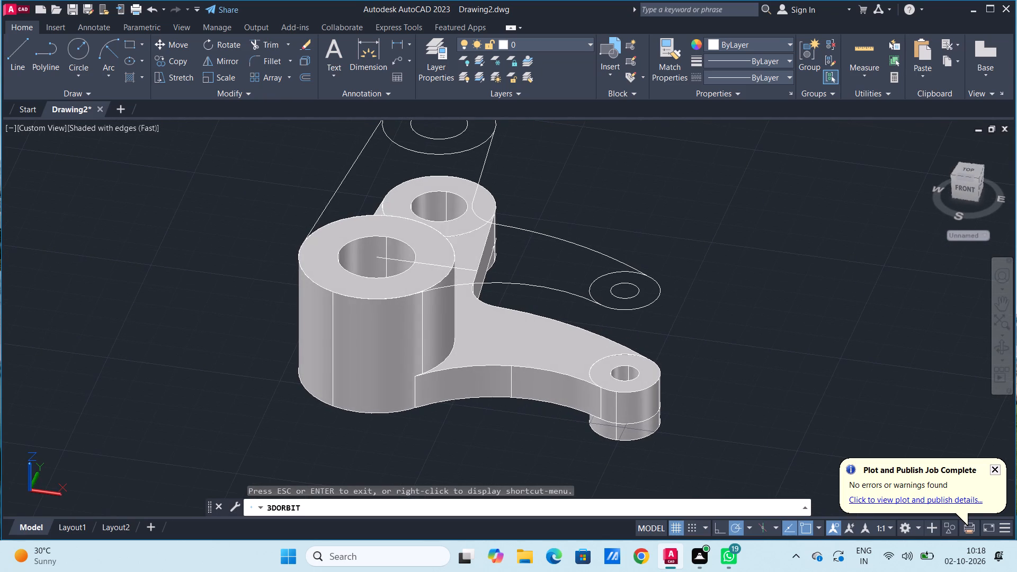
{"action": "key", "text": "Escape"}
{"action": "left_click", "coordinate": [418, 262]}
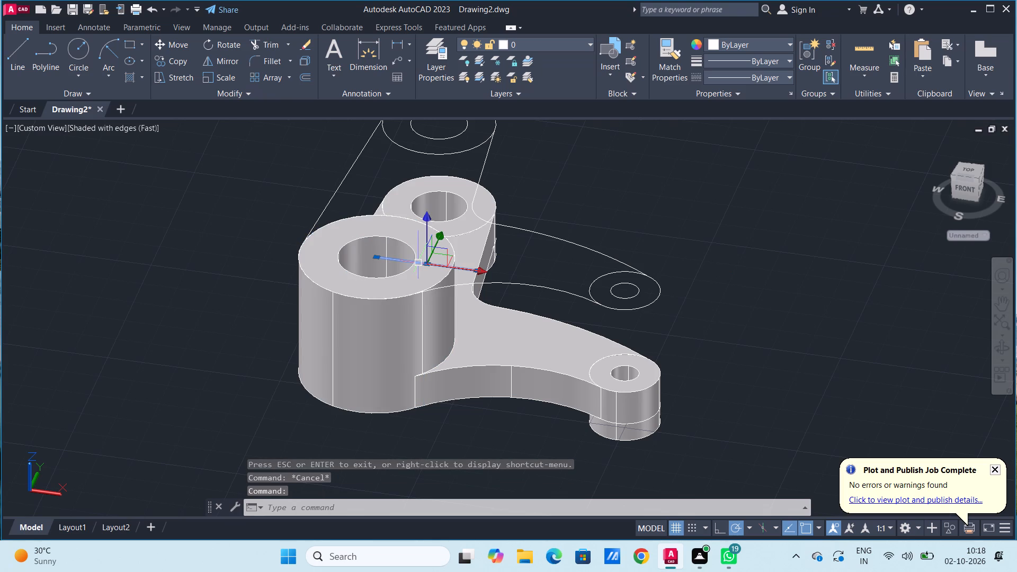
{"action": "key", "text": "Delete"}
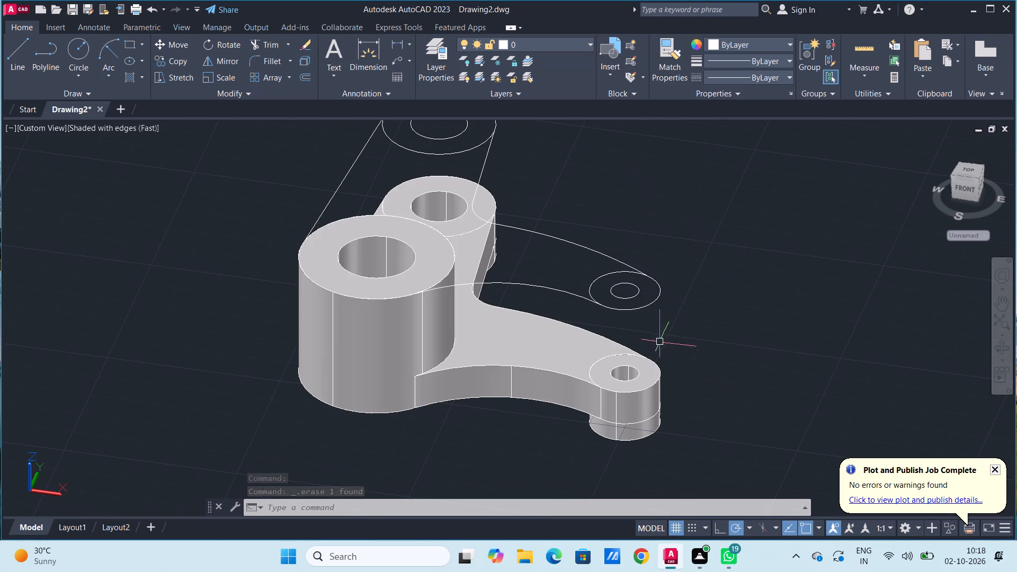
Switch the workspace to 3D Modeling.
{"action": "left_click", "coordinate": [917, 532]}
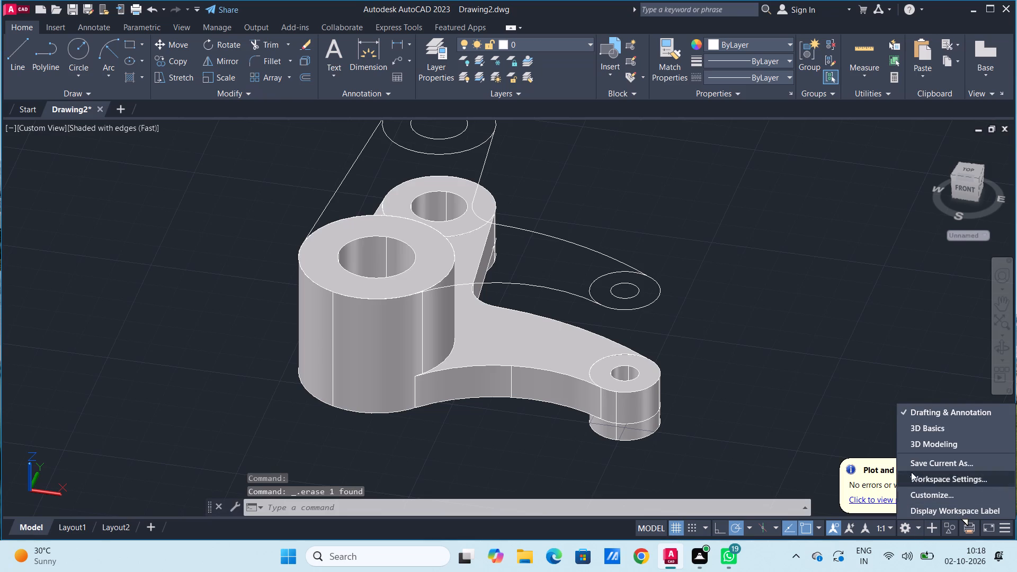
{"action": "left_click", "coordinate": [917, 443]}
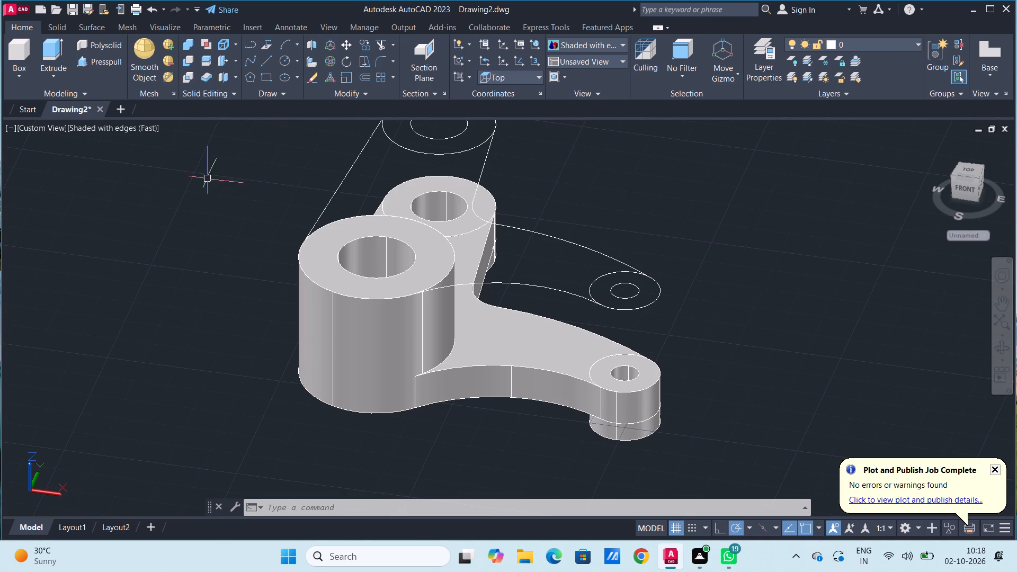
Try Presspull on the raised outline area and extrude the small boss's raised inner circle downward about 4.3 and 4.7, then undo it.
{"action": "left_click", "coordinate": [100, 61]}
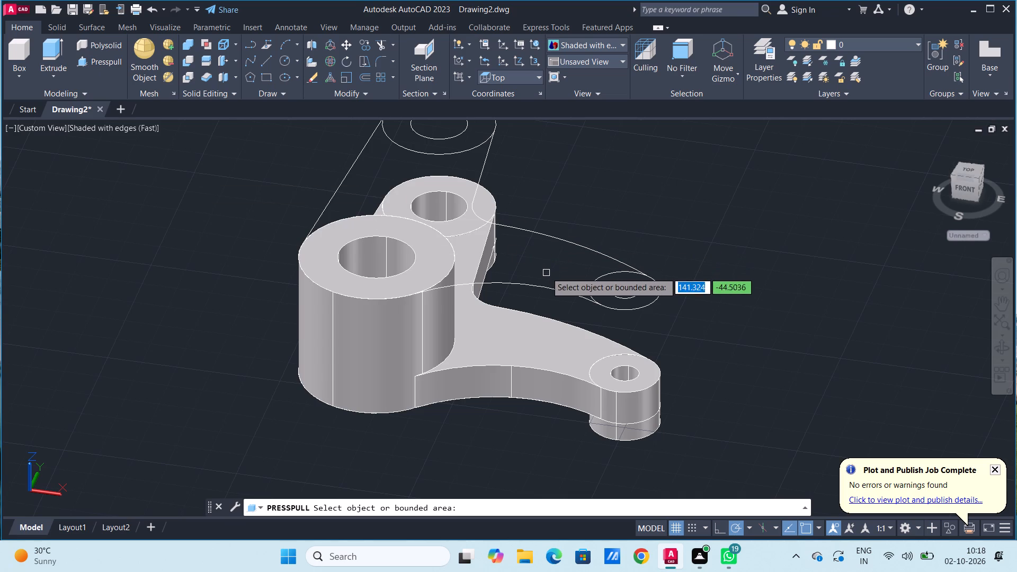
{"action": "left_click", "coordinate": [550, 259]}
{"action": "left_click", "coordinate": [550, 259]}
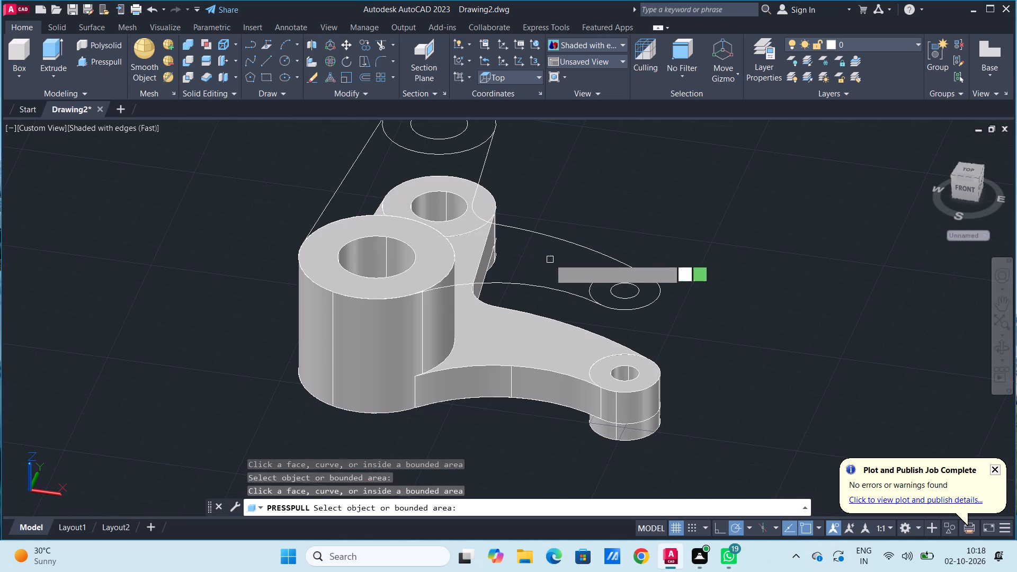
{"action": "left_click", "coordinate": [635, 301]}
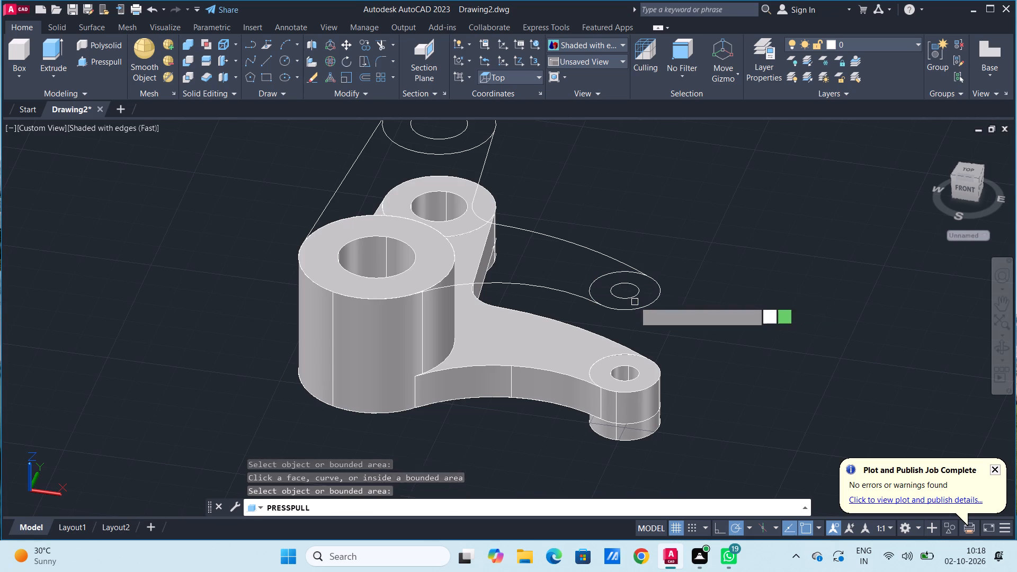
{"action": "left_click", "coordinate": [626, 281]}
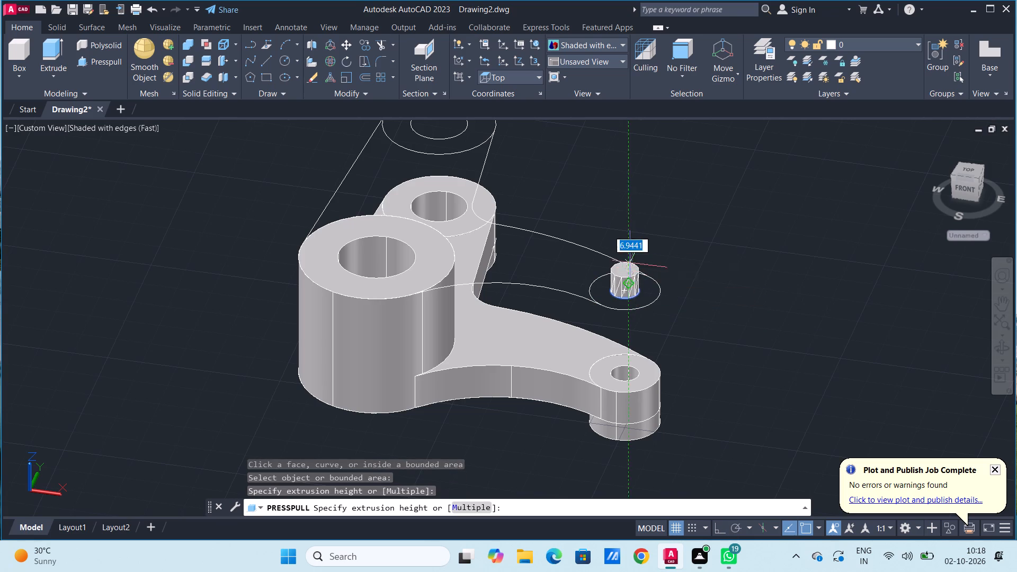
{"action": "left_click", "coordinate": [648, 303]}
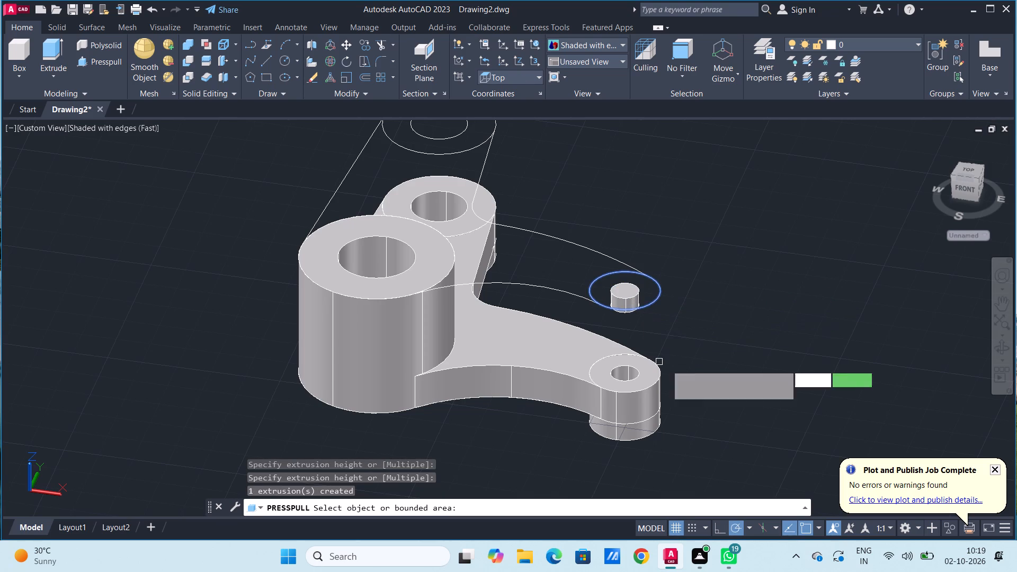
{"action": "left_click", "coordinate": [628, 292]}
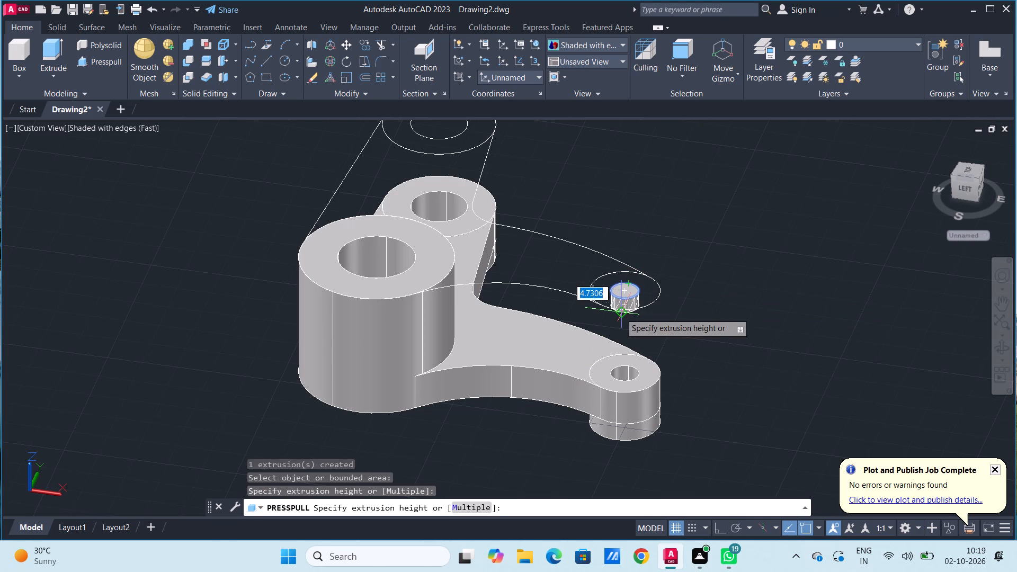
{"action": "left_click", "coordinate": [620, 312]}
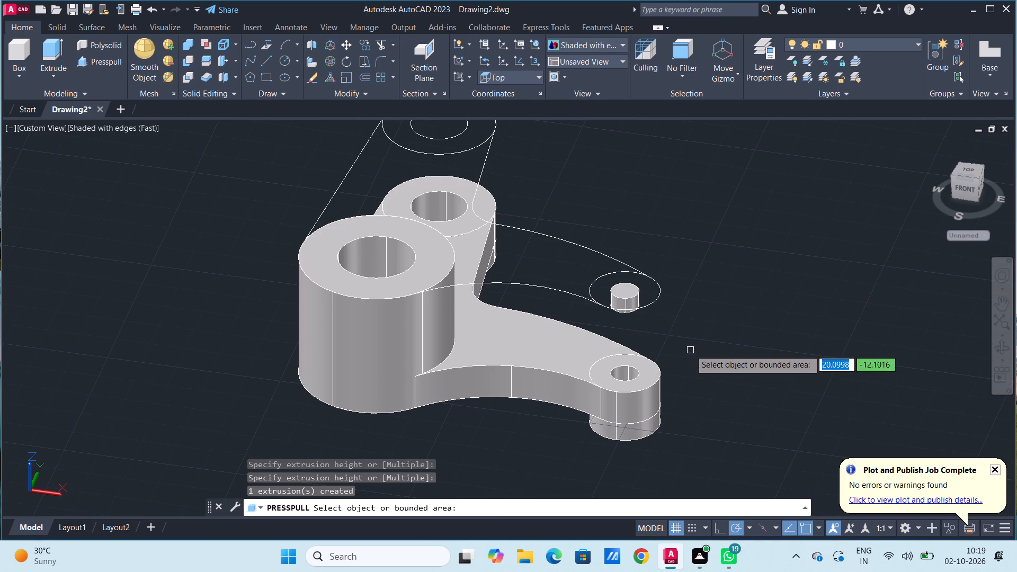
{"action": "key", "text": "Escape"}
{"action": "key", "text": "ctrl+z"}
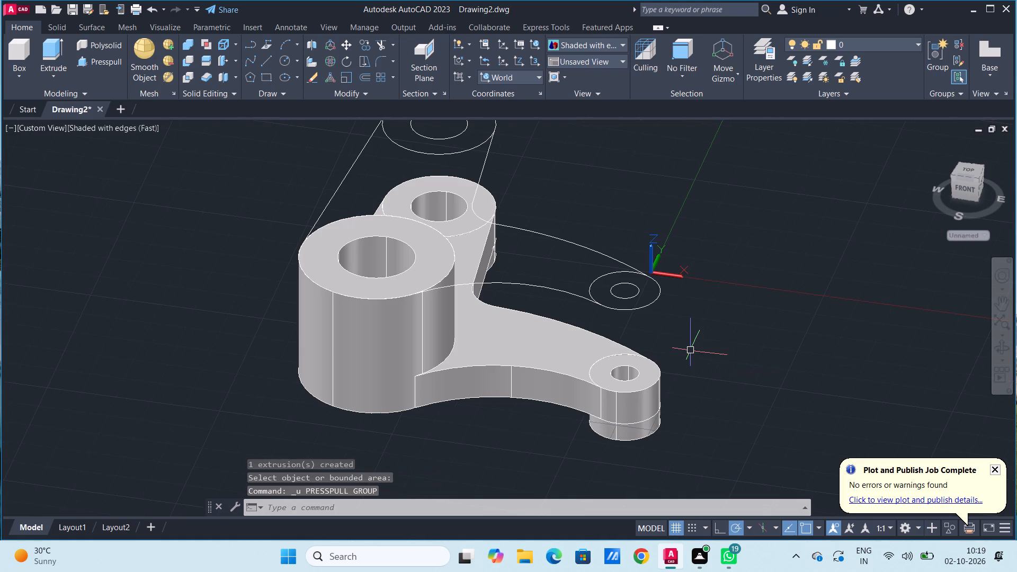
Examine the raised lever outline and boss circles against the solid from above and from the opposite side.
{"action": "left_click", "coordinate": [994, 354]}
{"action": "left_click_drag", "start_coordinate": [619, 187], "coordinate": [613, 237]}
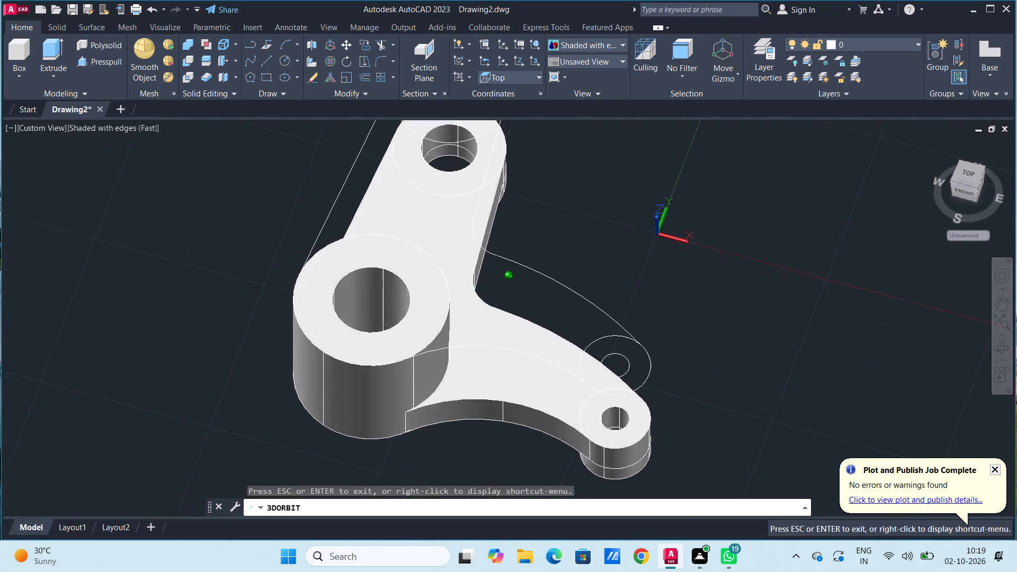
{"action": "left_click_drag", "start_coordinate": [613, 237], "coordinate": [684, 280]}
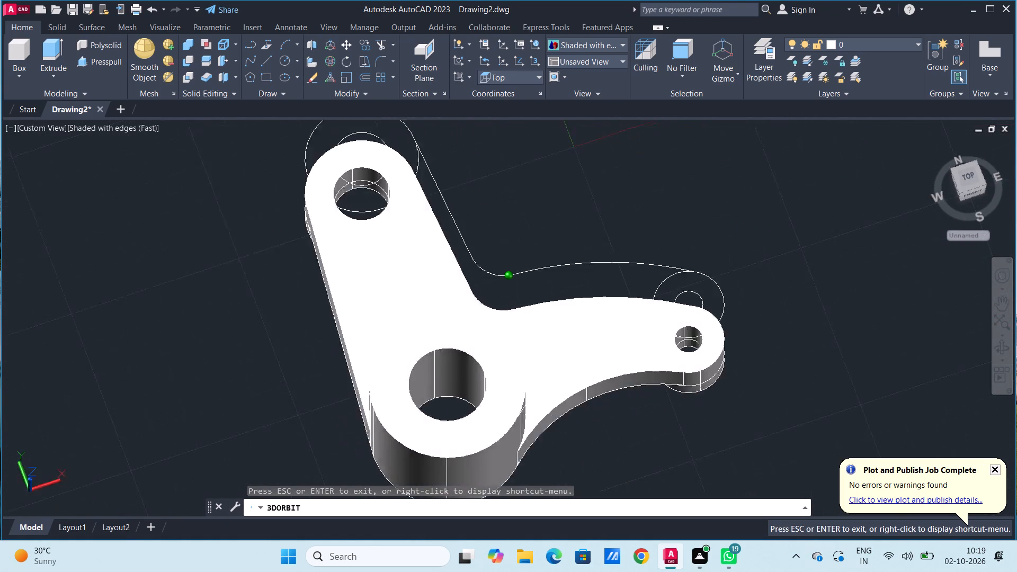
{"action": "left_click_drag", "start_coordinate": [684, 280], "coordinate": [776, 237]}
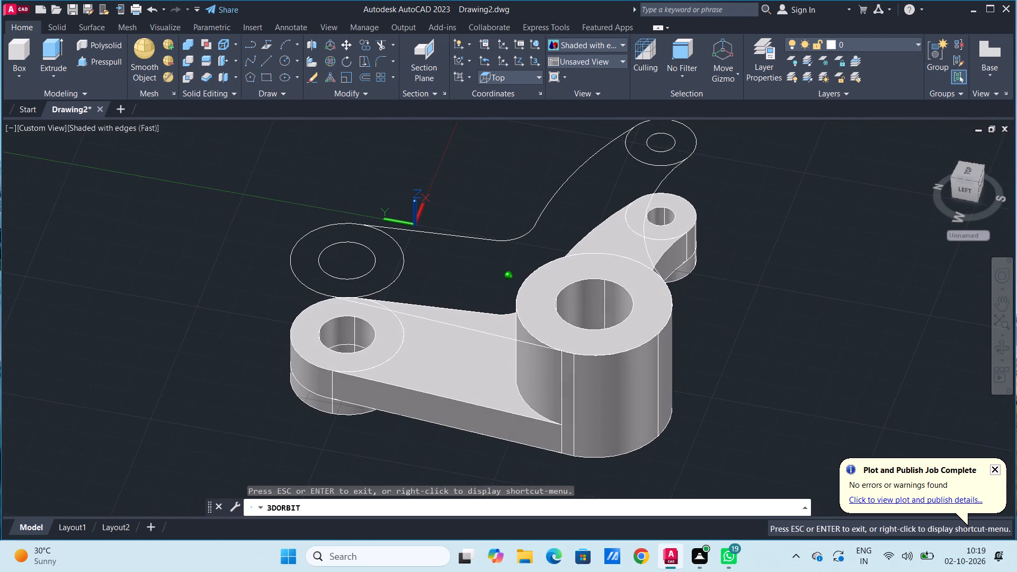
{"action": "left_click_drag", "start_coordinate": [776, 237], "coordinate": [774, 237]}
{"action": "key", "text": "Escape"}
{"action": "key", "text": "Escape"}
{"action": "key", "text": "Escape"}
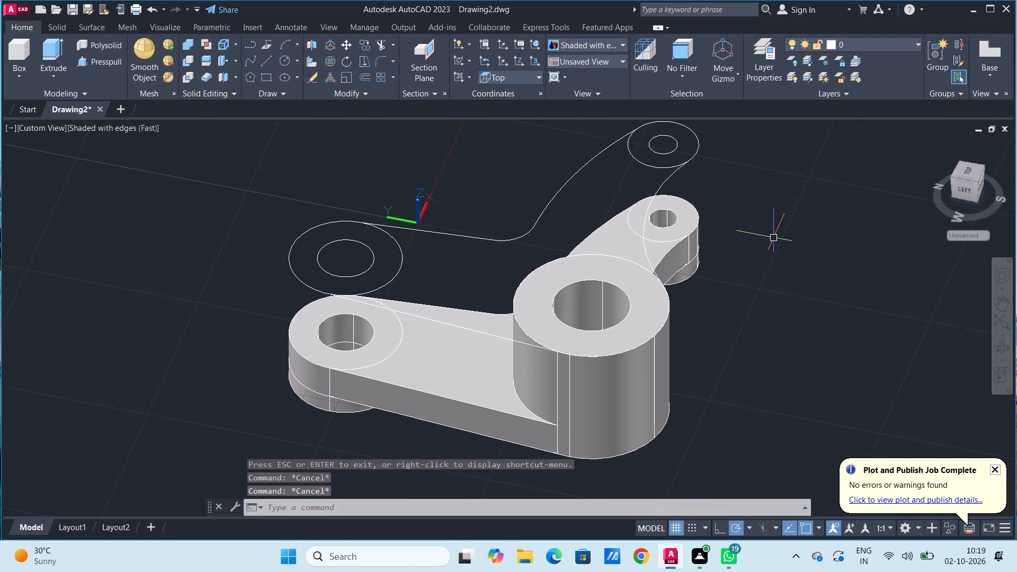
{"action": "key", "text": "Escape"}
{"action": "key", "text": "Escape"}
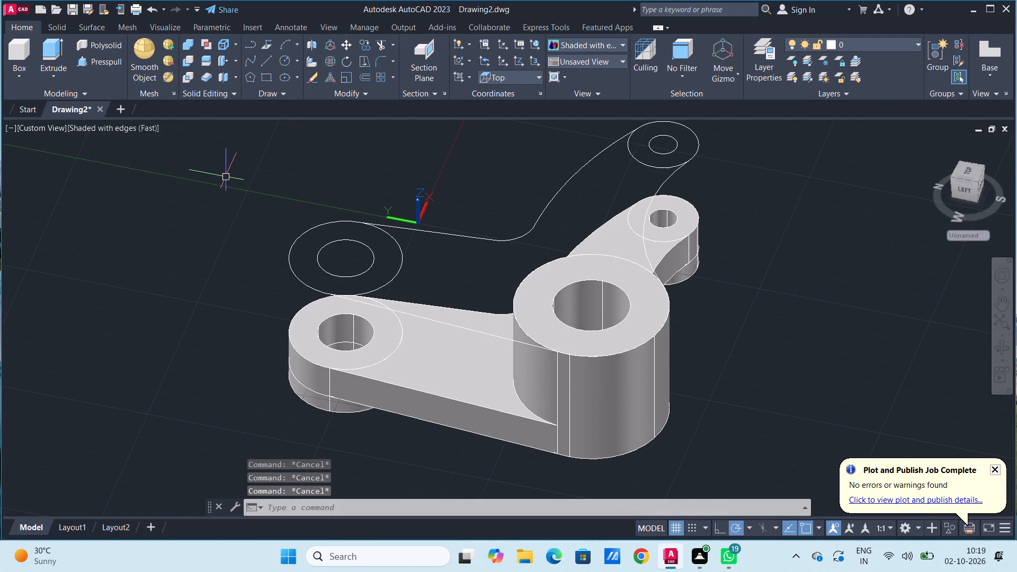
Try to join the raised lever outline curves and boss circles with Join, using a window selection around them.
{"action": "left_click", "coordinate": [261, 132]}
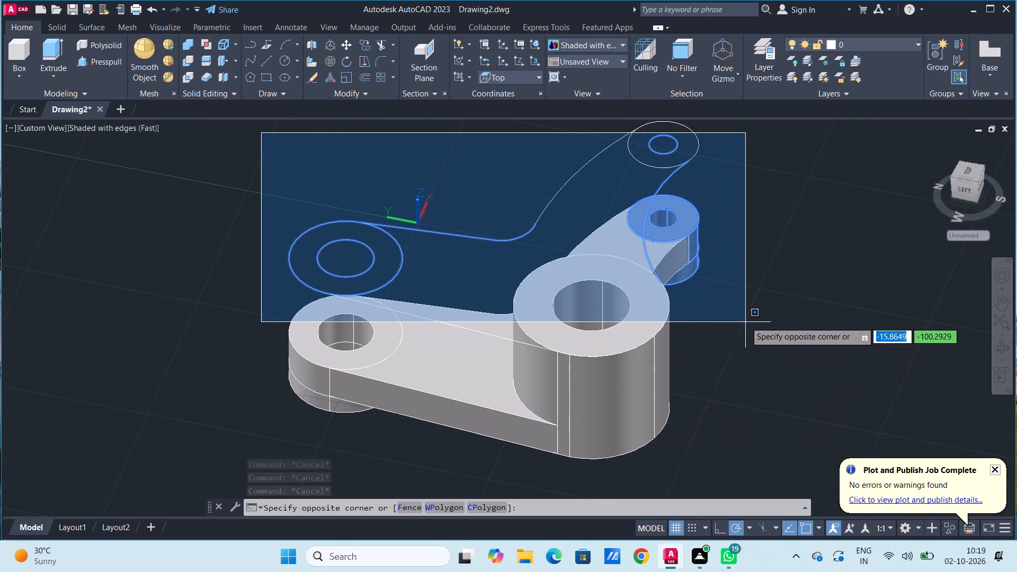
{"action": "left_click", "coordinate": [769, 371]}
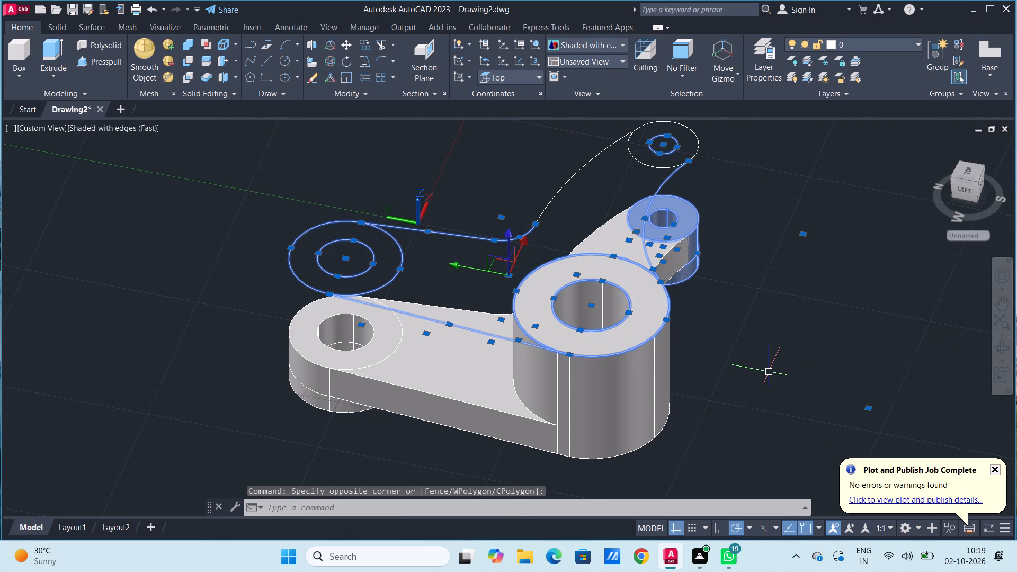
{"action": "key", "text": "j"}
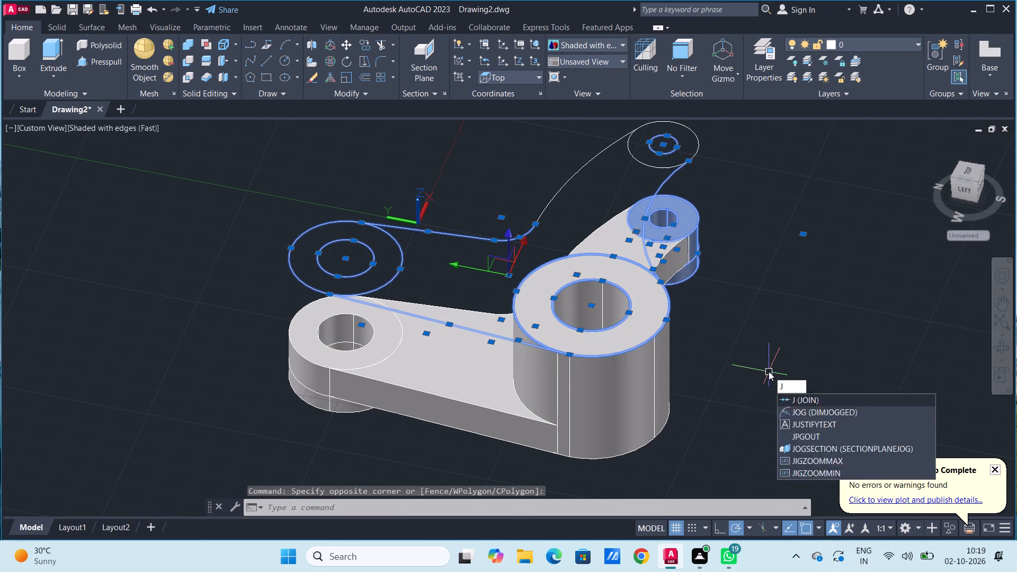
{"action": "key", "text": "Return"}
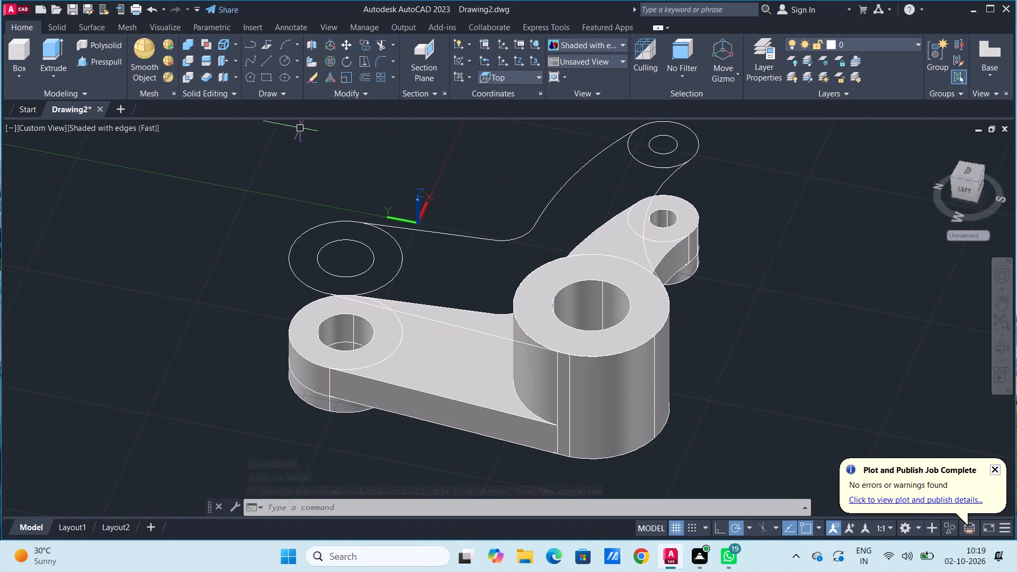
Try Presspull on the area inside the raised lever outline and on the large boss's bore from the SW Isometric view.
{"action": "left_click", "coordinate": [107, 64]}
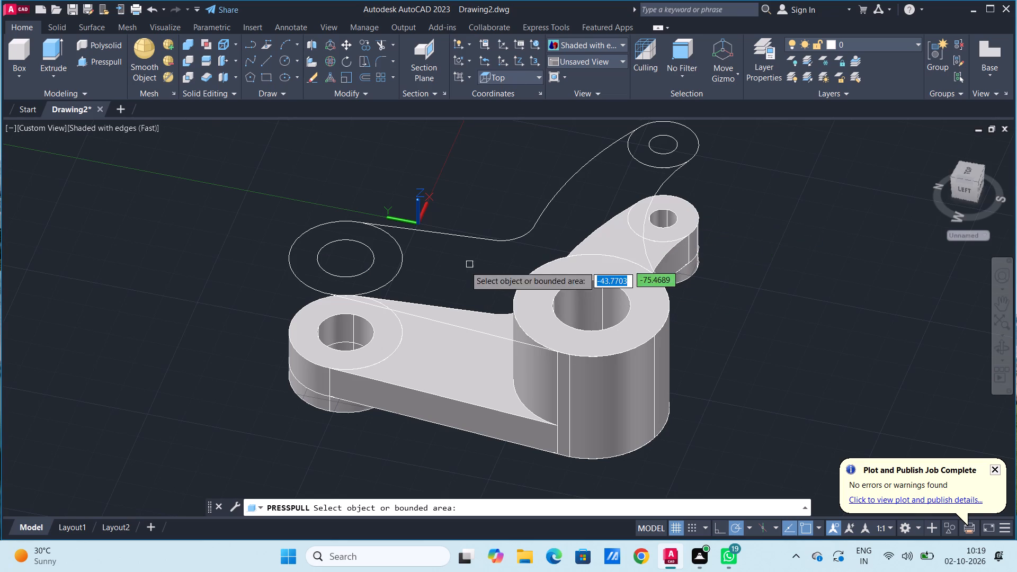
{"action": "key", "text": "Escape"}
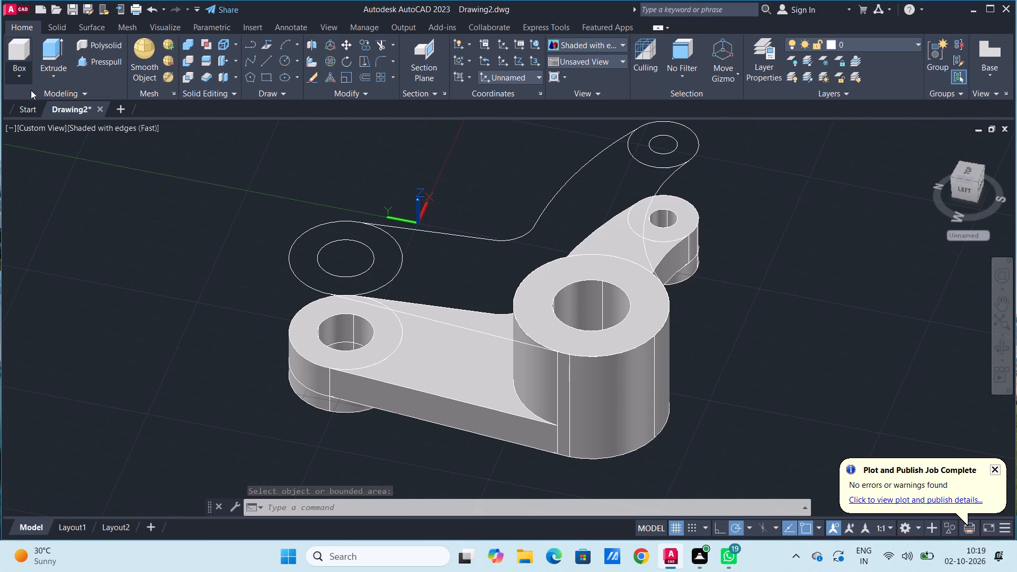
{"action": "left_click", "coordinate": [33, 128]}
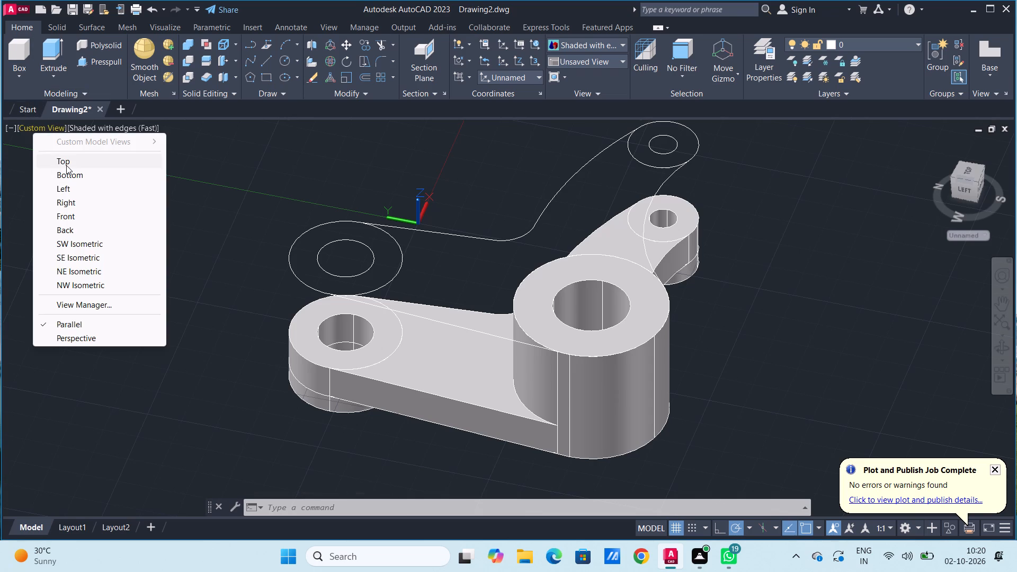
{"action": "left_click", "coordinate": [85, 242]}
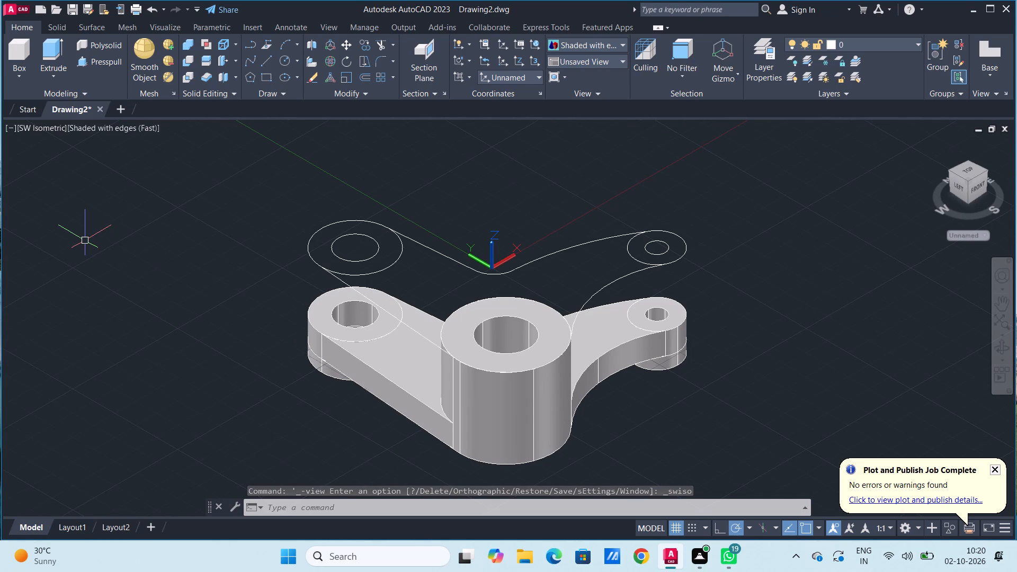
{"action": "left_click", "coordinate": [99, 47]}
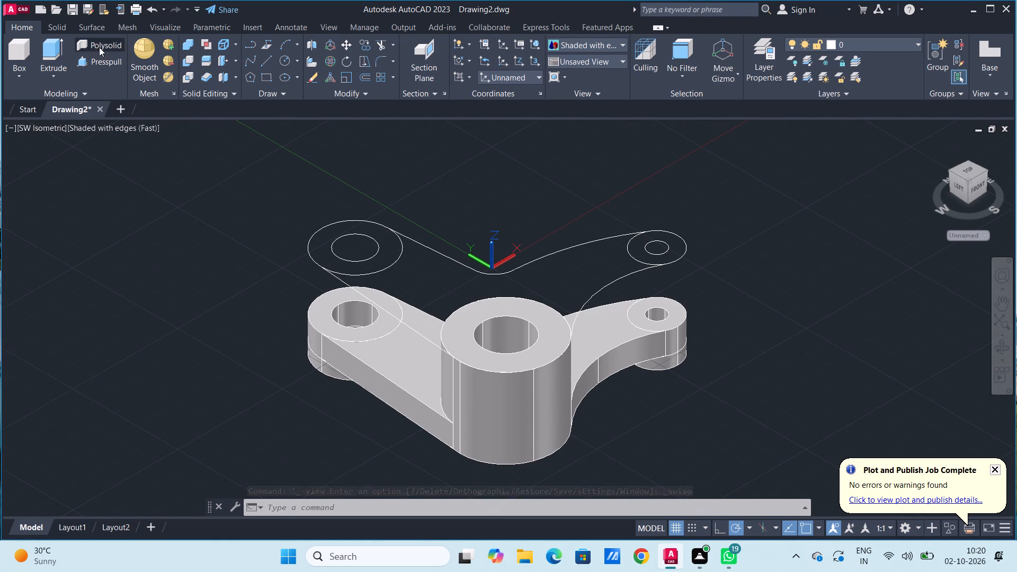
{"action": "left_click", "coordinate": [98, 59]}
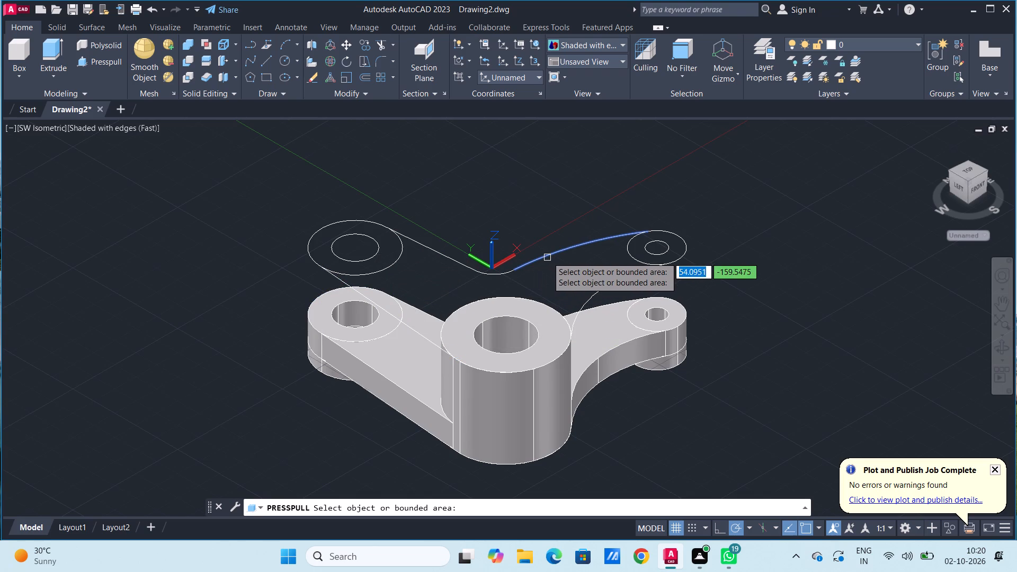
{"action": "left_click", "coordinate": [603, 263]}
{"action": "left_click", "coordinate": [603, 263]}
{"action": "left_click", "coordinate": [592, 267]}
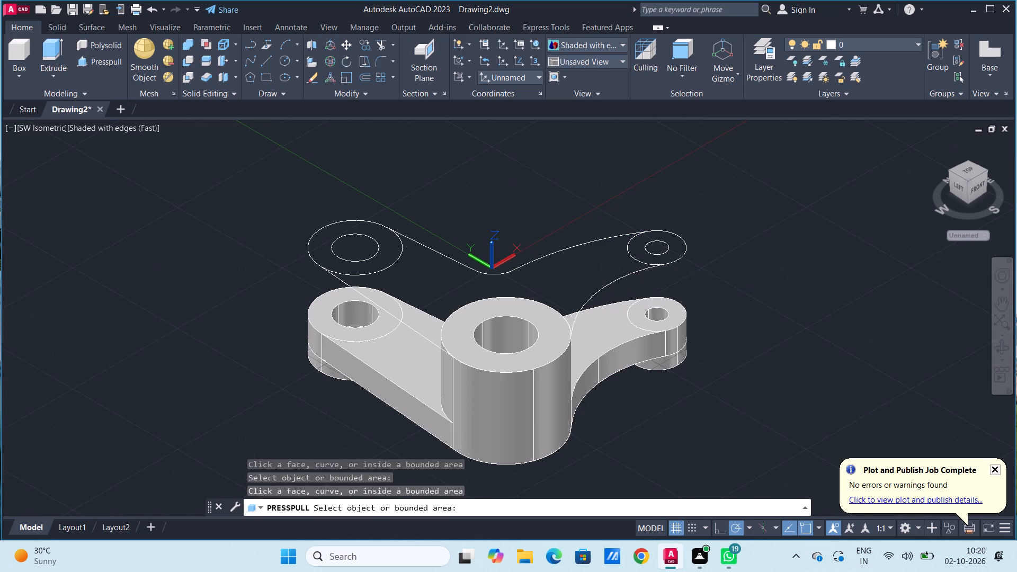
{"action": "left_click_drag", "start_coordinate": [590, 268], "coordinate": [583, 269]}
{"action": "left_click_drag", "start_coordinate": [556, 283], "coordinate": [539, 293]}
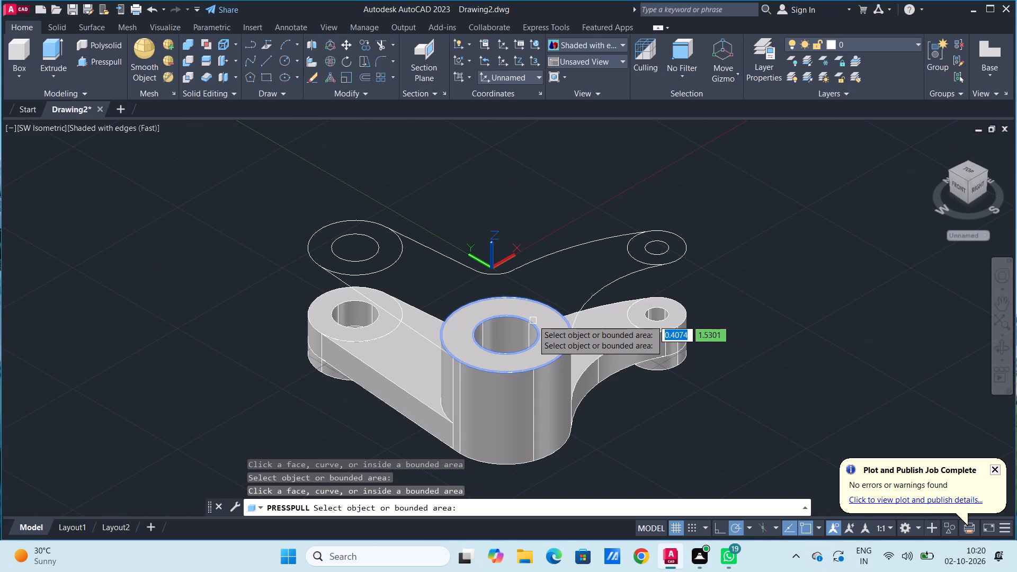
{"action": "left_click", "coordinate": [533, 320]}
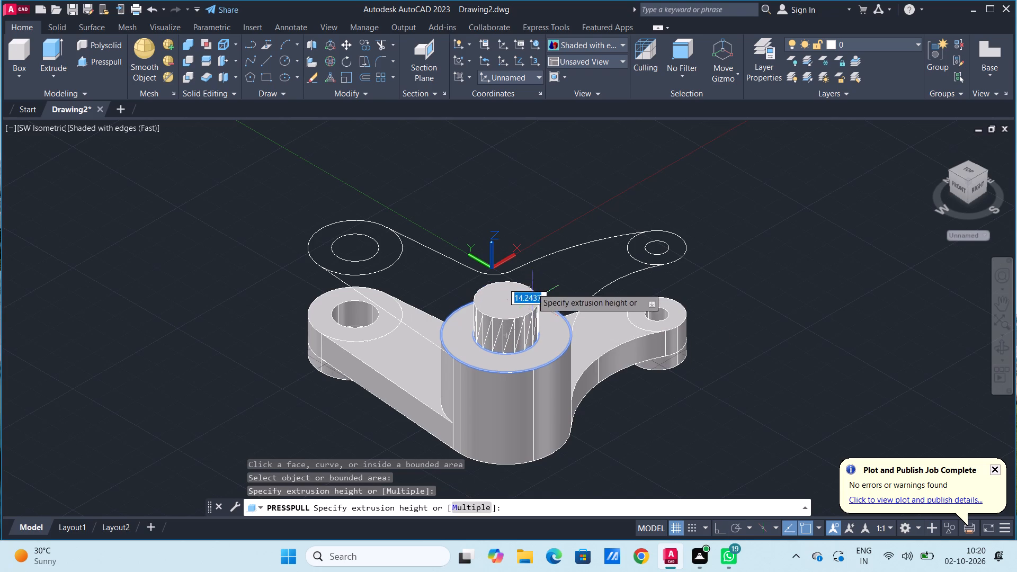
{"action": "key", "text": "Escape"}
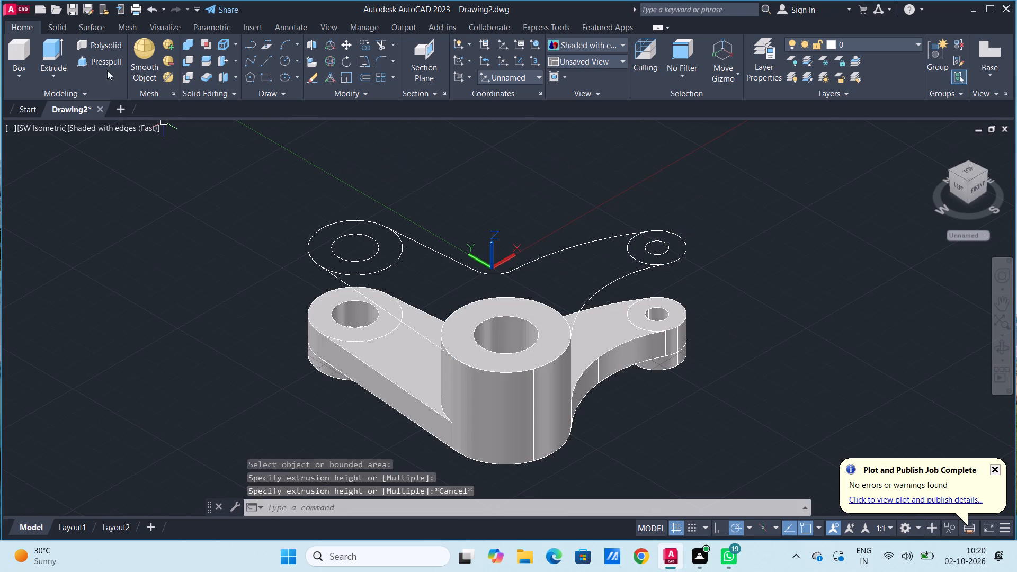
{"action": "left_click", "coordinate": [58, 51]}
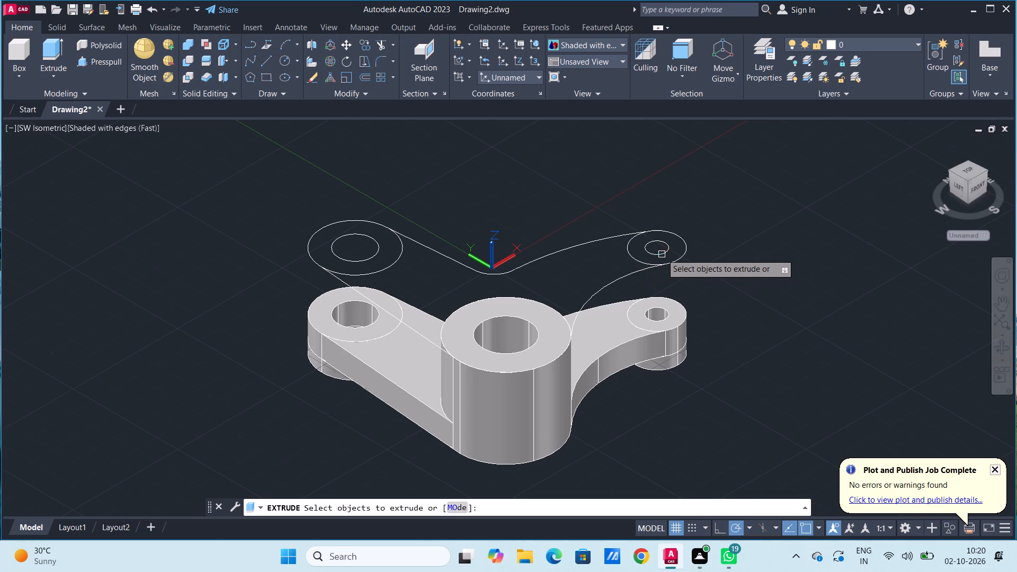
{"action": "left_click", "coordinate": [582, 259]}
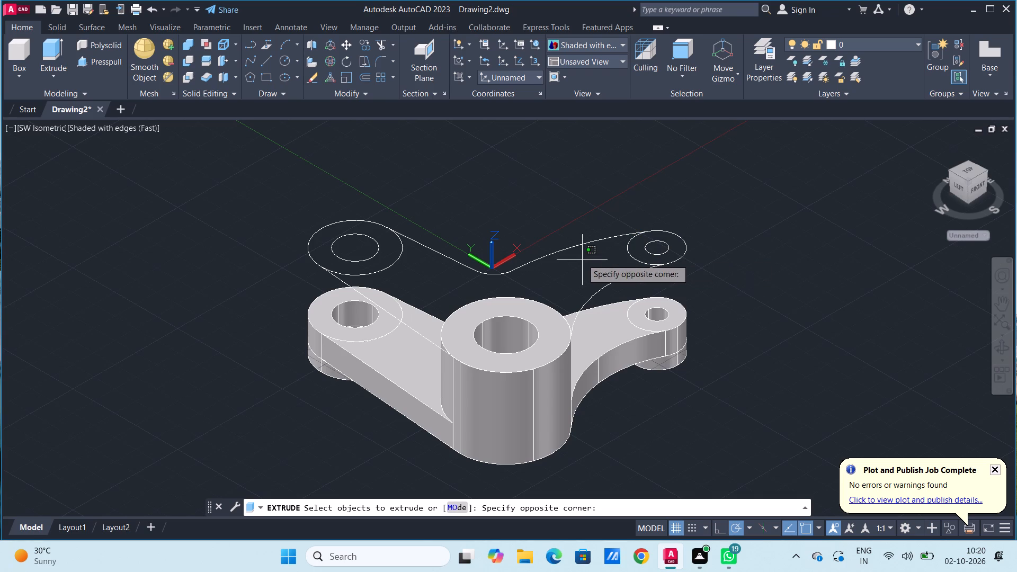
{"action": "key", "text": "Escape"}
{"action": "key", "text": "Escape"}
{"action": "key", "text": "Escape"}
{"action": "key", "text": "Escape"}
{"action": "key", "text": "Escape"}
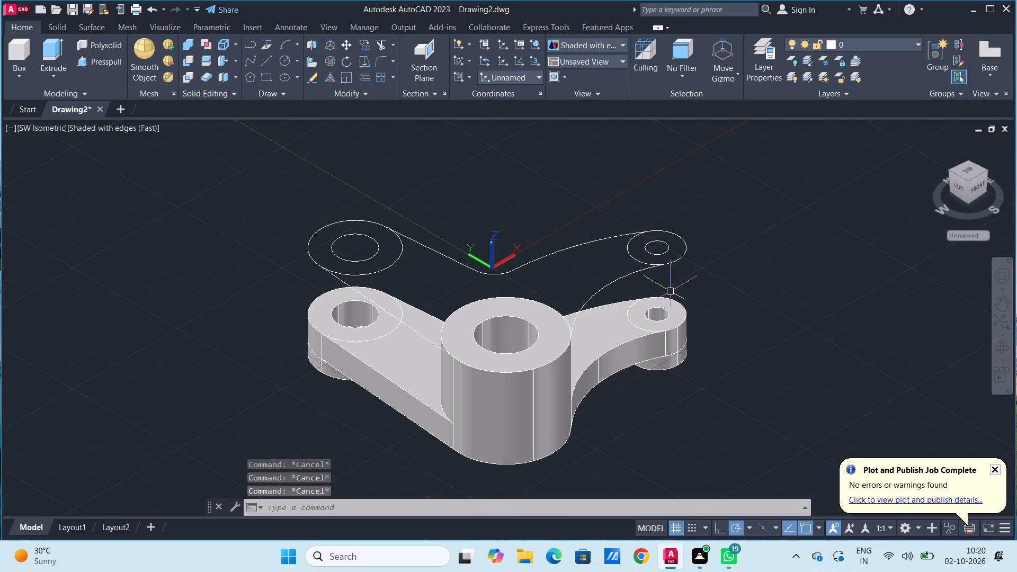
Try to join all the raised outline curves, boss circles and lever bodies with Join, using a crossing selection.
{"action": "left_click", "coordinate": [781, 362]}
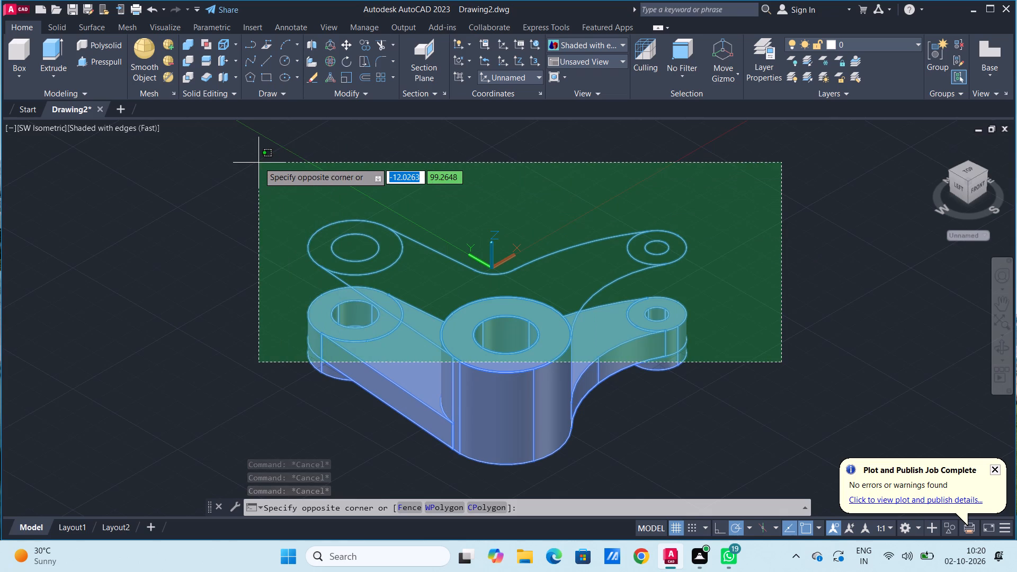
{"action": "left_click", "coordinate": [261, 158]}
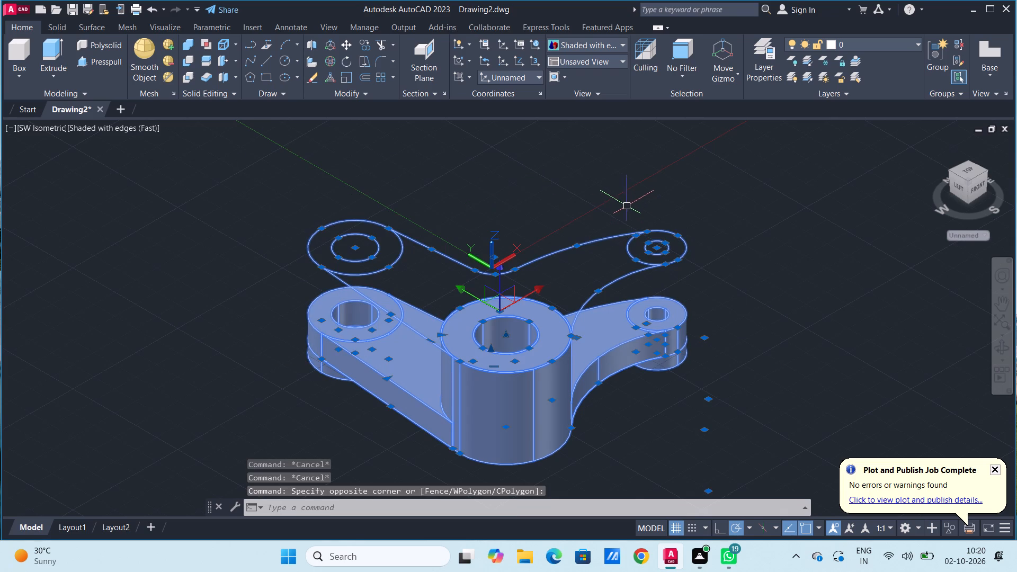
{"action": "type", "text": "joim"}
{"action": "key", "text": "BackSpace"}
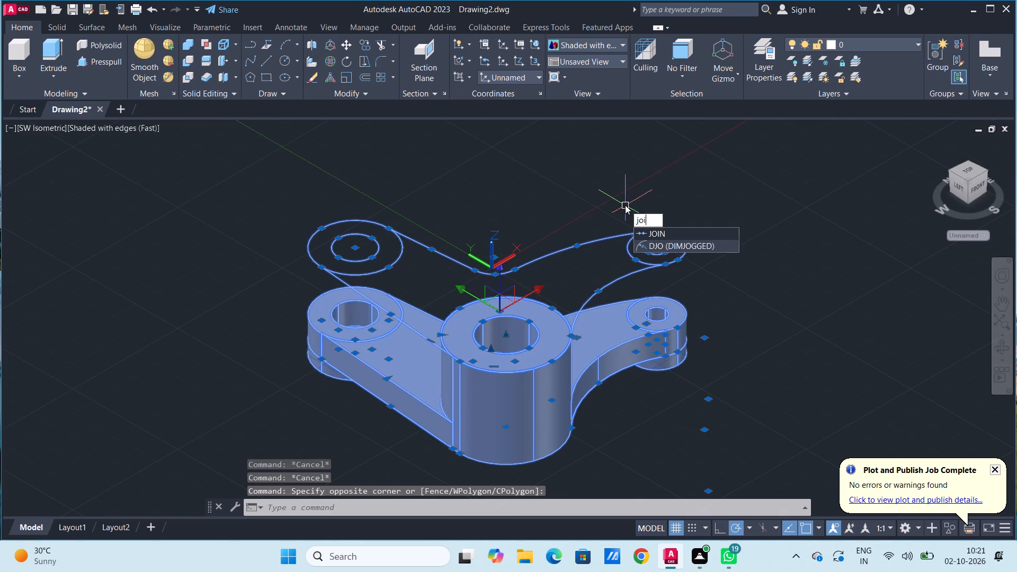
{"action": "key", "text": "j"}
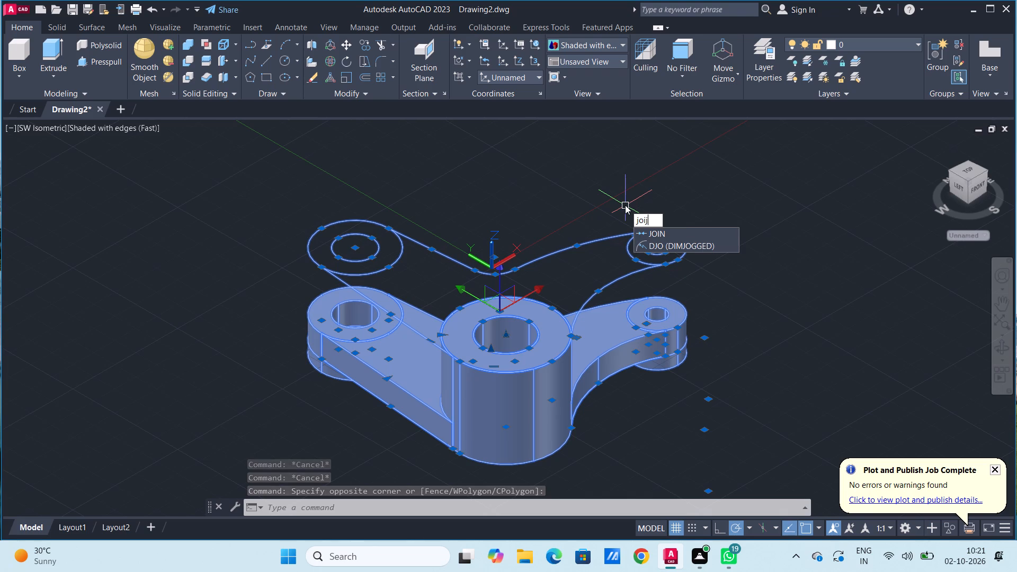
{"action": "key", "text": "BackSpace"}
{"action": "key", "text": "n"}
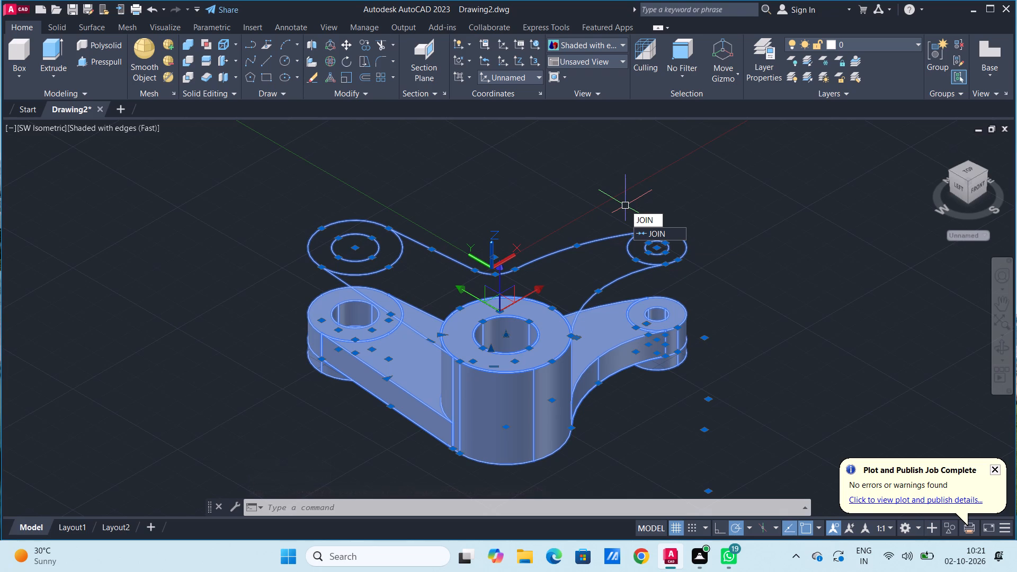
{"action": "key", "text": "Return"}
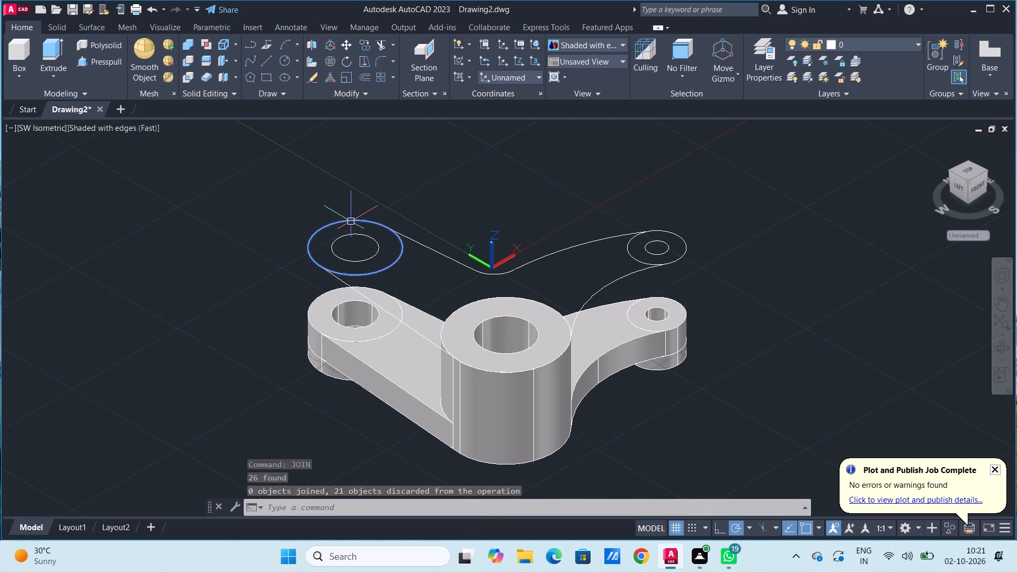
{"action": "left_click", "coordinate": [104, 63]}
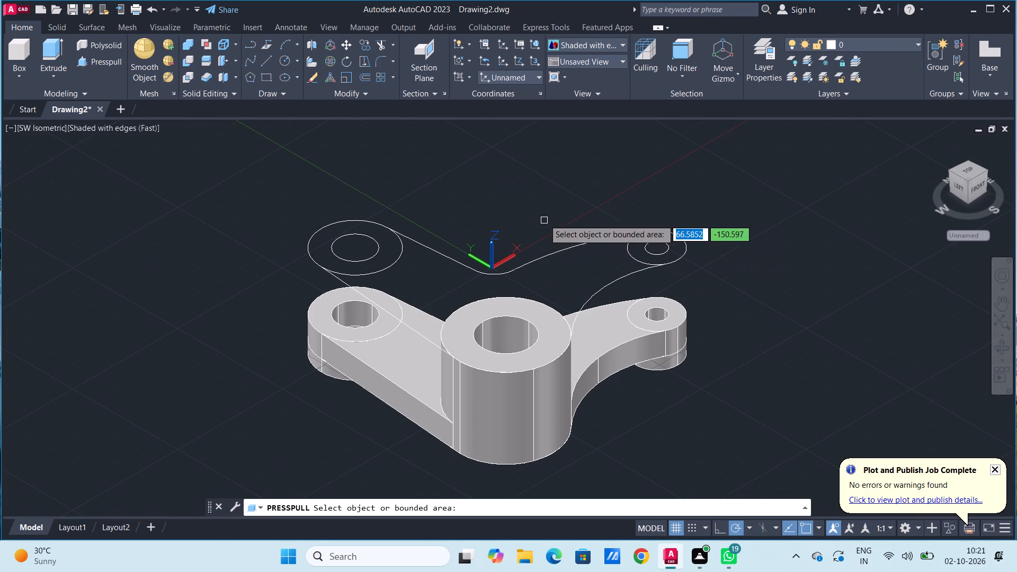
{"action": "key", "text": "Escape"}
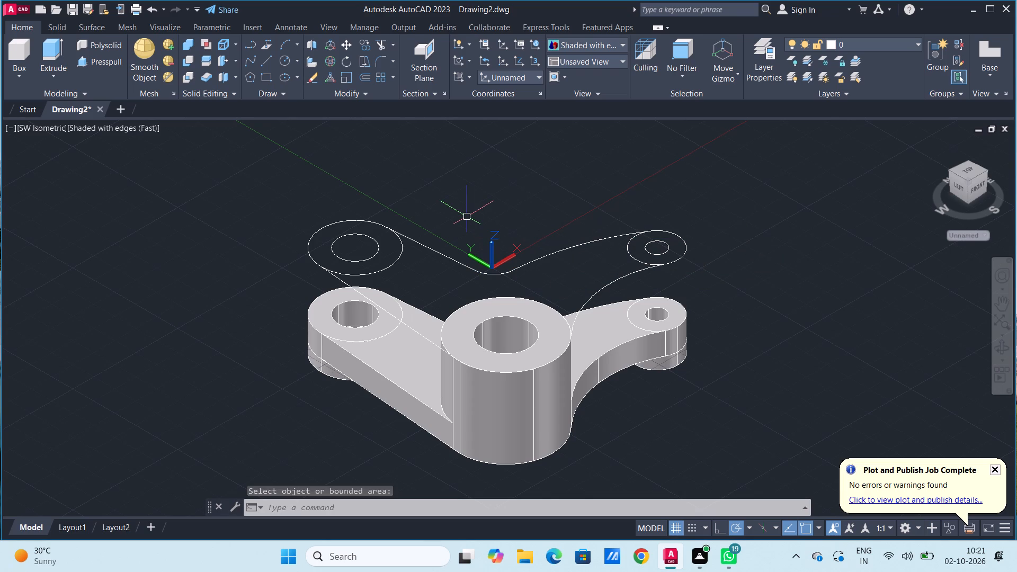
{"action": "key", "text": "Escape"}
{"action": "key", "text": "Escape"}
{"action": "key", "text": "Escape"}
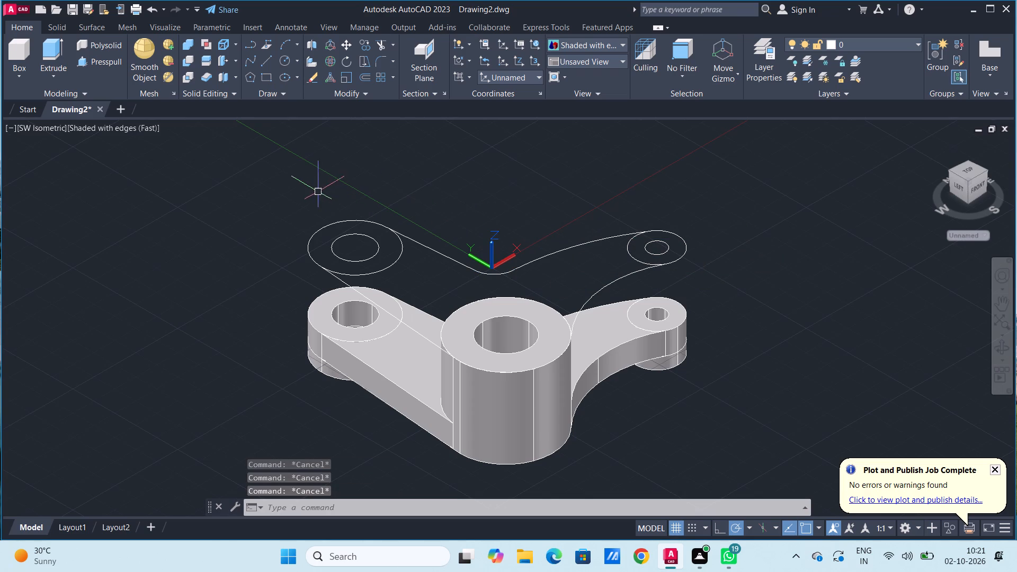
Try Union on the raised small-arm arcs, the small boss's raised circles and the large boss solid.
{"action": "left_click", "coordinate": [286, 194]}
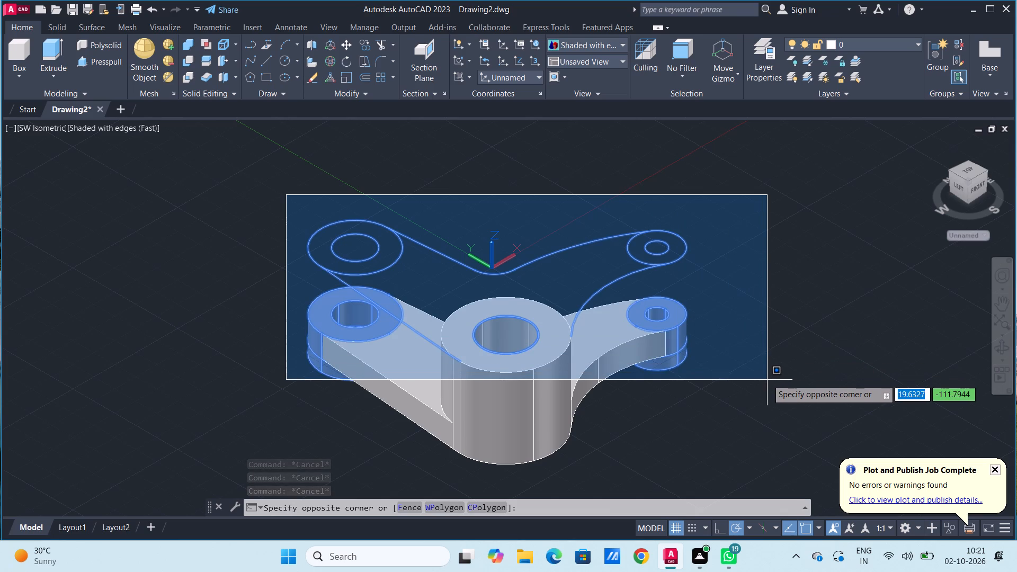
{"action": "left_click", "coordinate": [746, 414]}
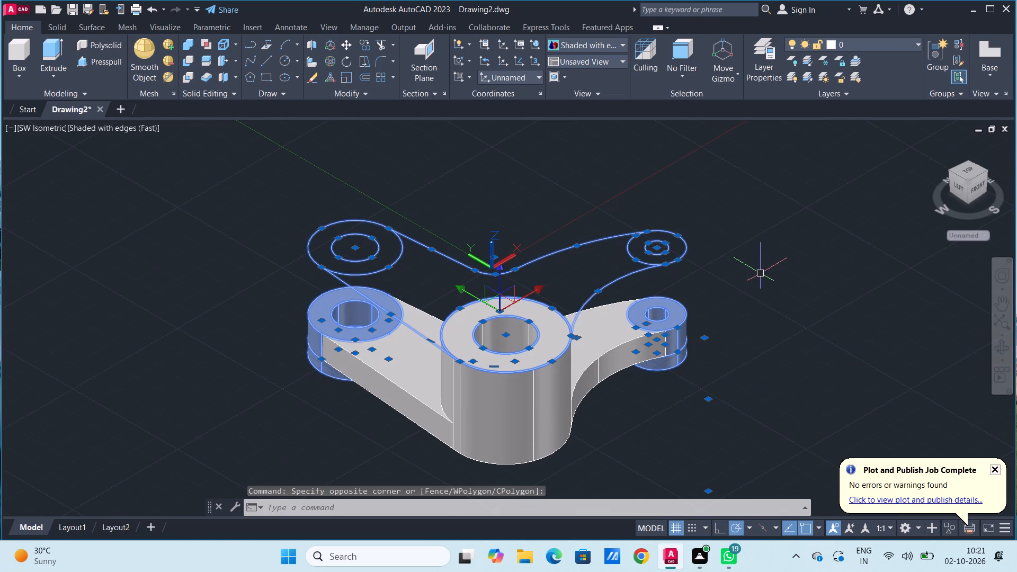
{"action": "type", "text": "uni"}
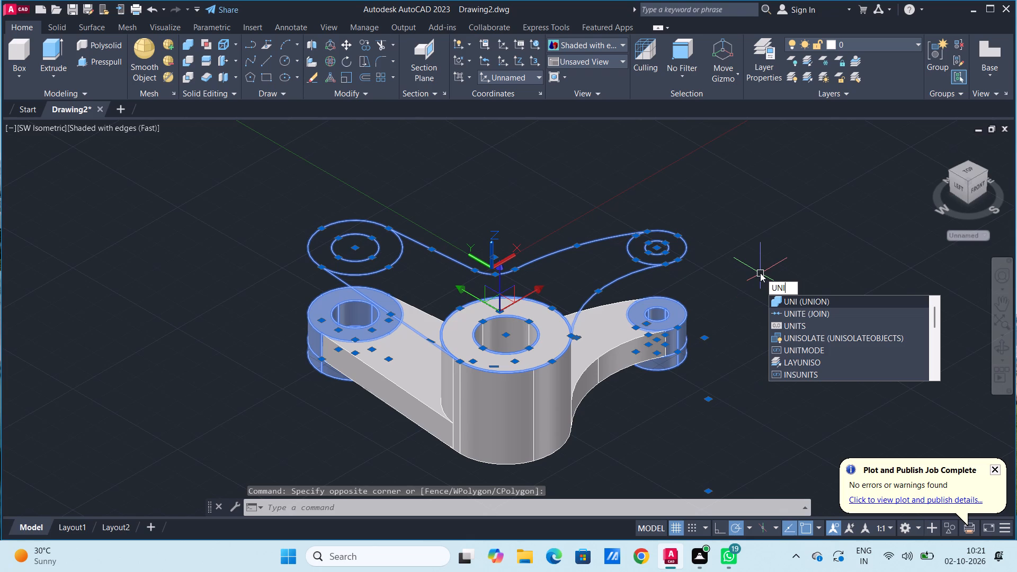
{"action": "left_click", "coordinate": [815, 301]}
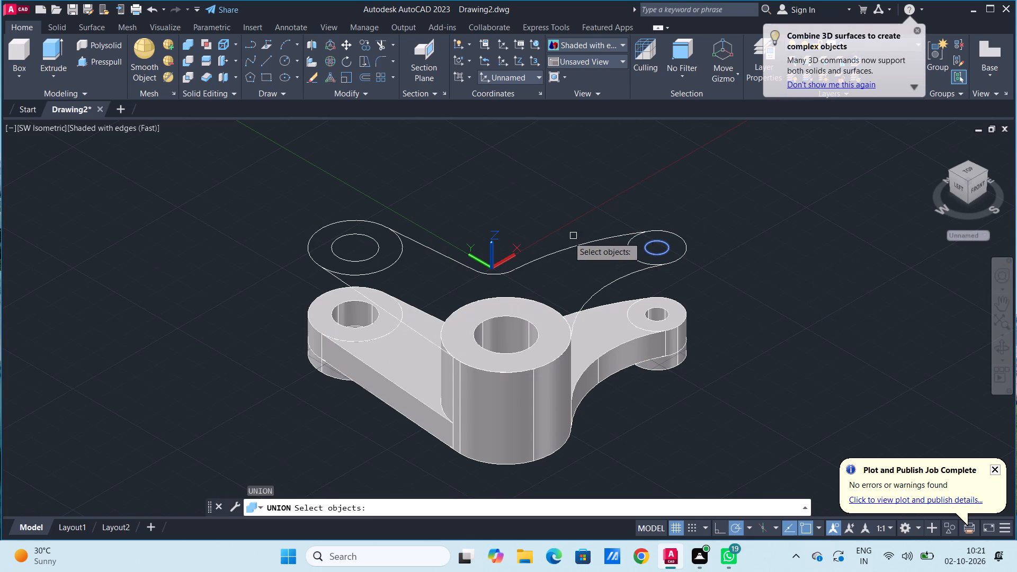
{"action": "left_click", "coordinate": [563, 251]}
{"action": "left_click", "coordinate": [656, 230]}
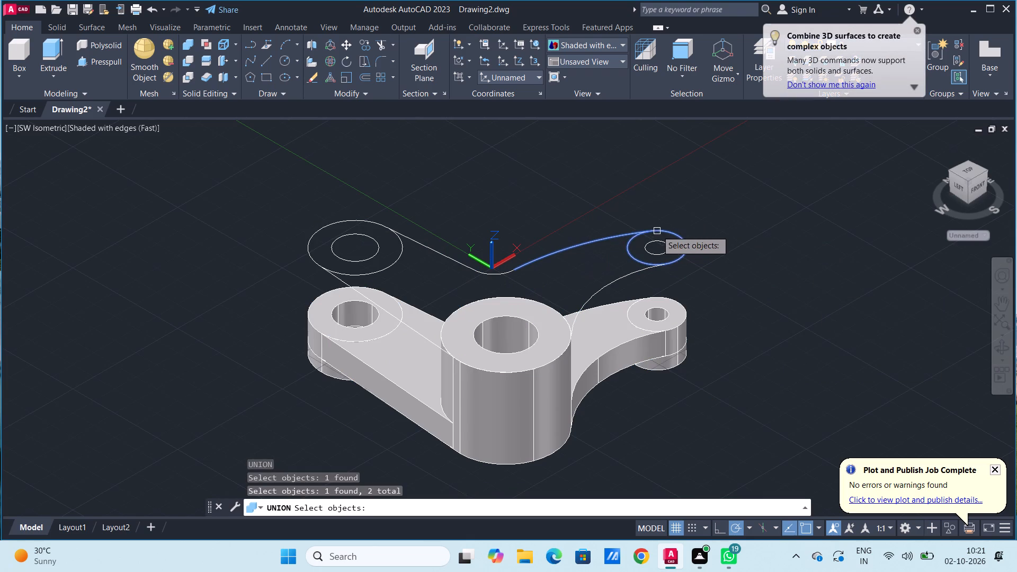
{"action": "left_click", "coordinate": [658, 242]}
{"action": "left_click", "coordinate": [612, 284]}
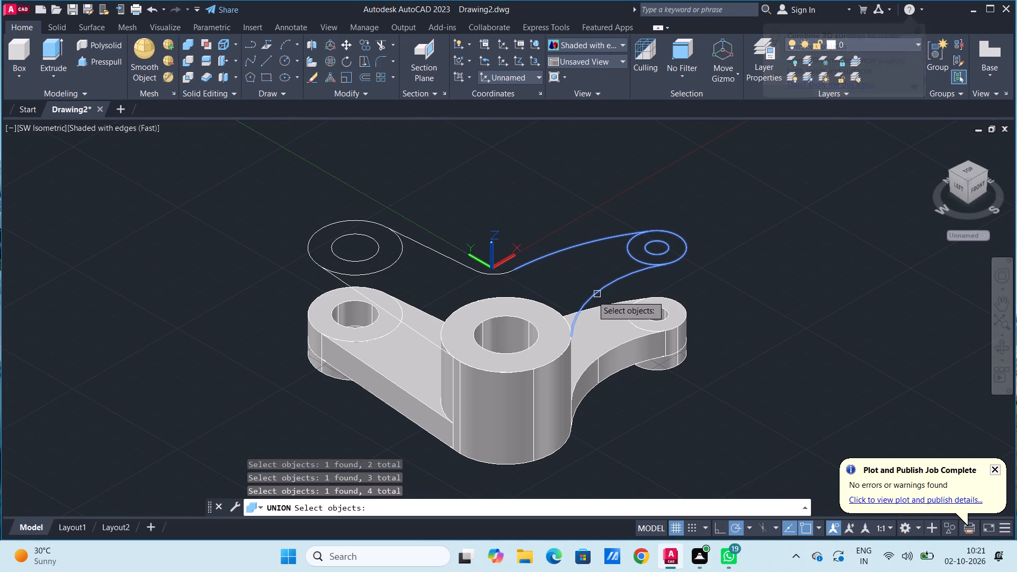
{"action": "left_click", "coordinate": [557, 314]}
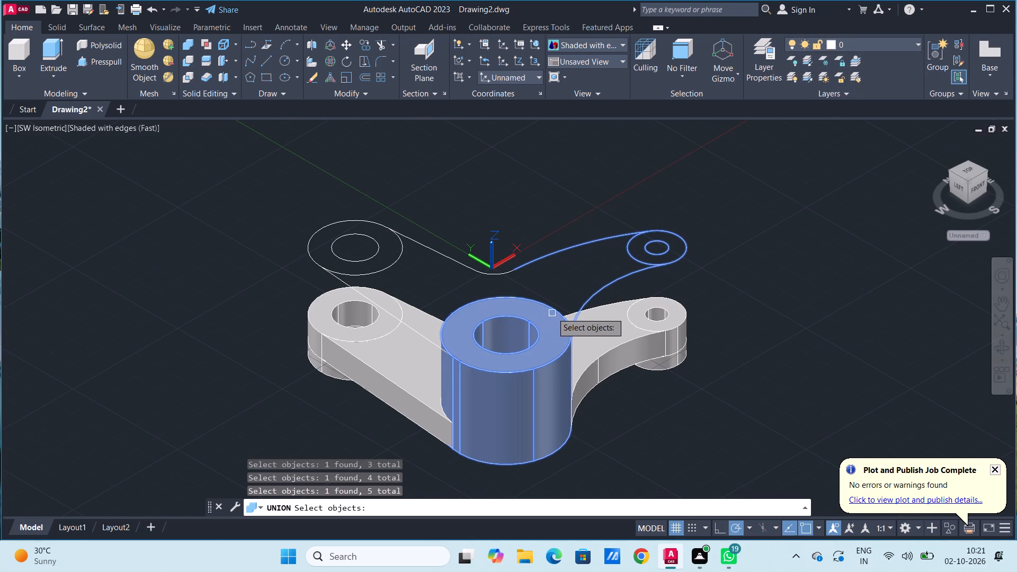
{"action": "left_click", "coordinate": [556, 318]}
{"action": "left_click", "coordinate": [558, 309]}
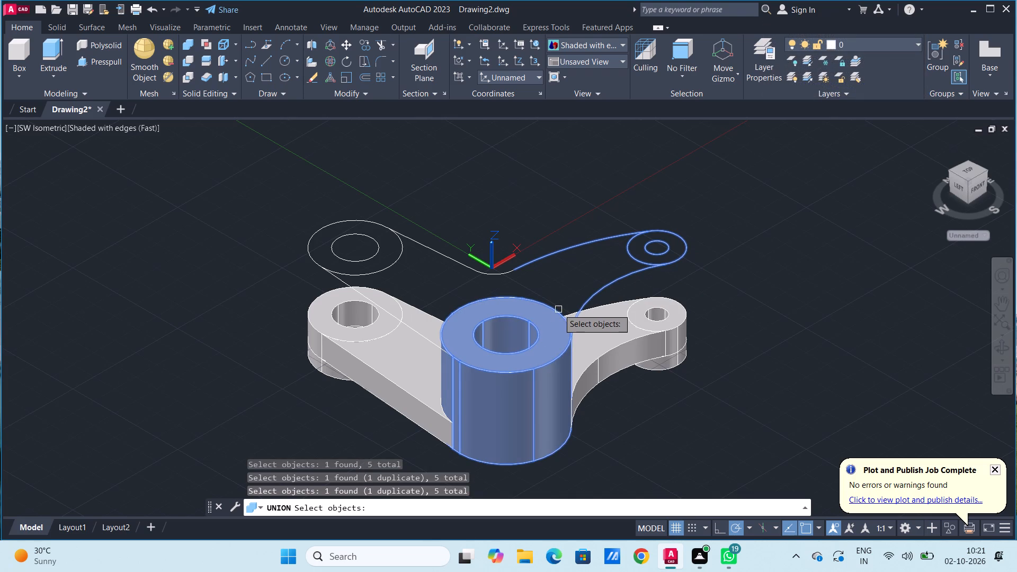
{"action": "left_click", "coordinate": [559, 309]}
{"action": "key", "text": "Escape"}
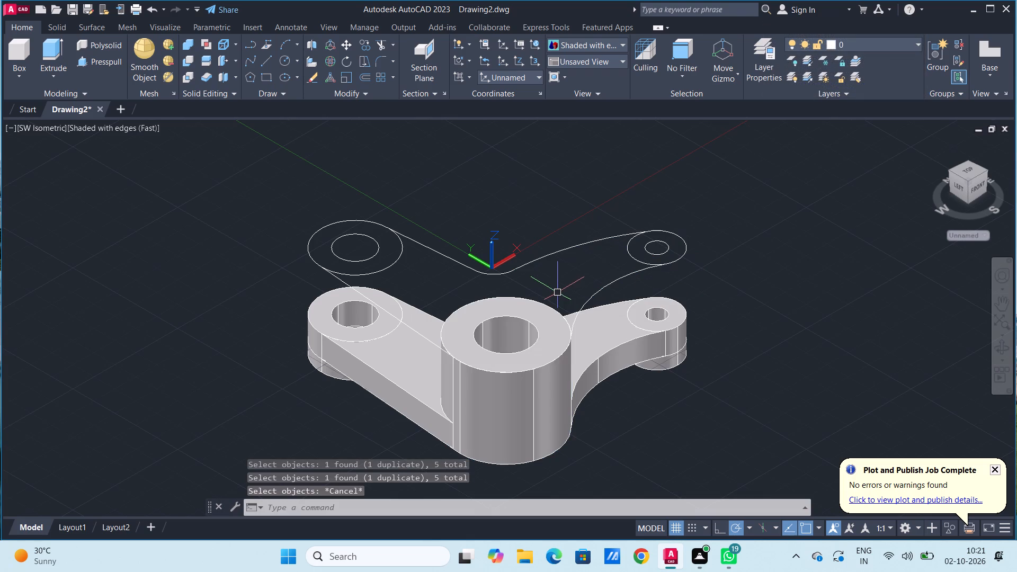
Join the individually selected raised outline curves, including the tangent lines, arcs and both circles of each of the three bosses.
{"action": "left_click", "coordinate": [573, 245]}
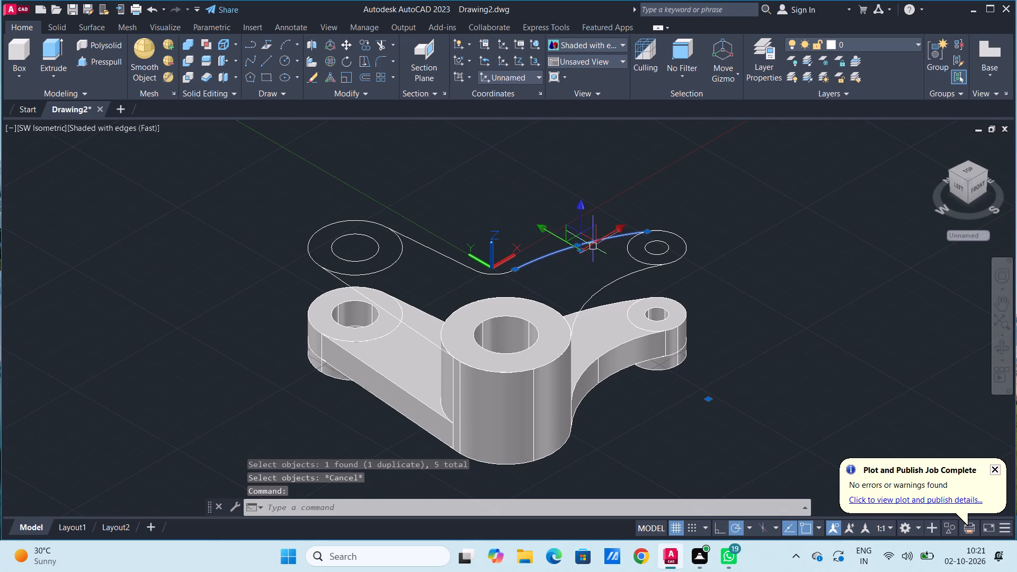
{"action": "left_click", "coordinate": [627, 256]}
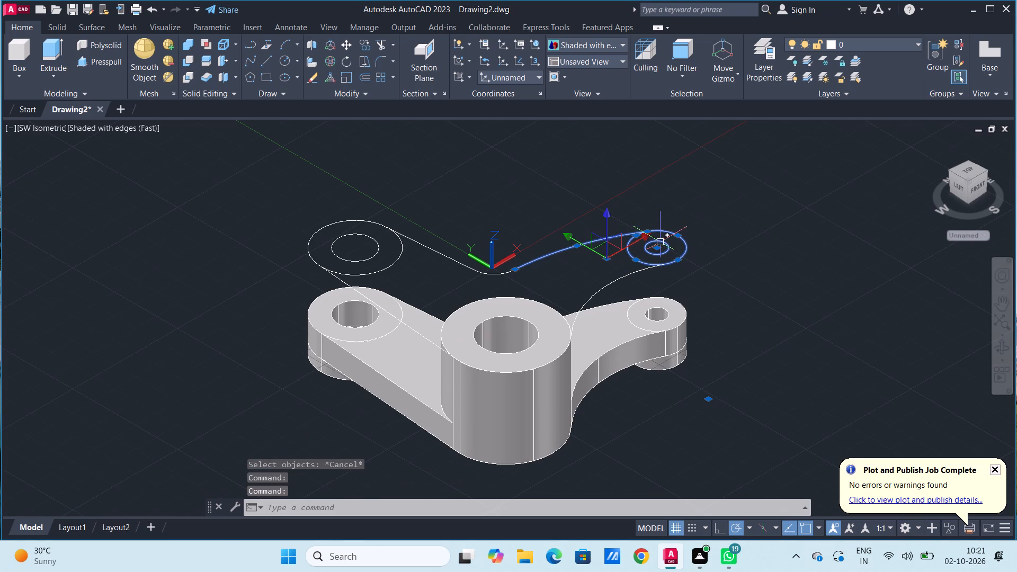
{"action": "left_click", "coordinate": [660, 242]}
{"action": "left_click", "coordinate": [637, 273]}
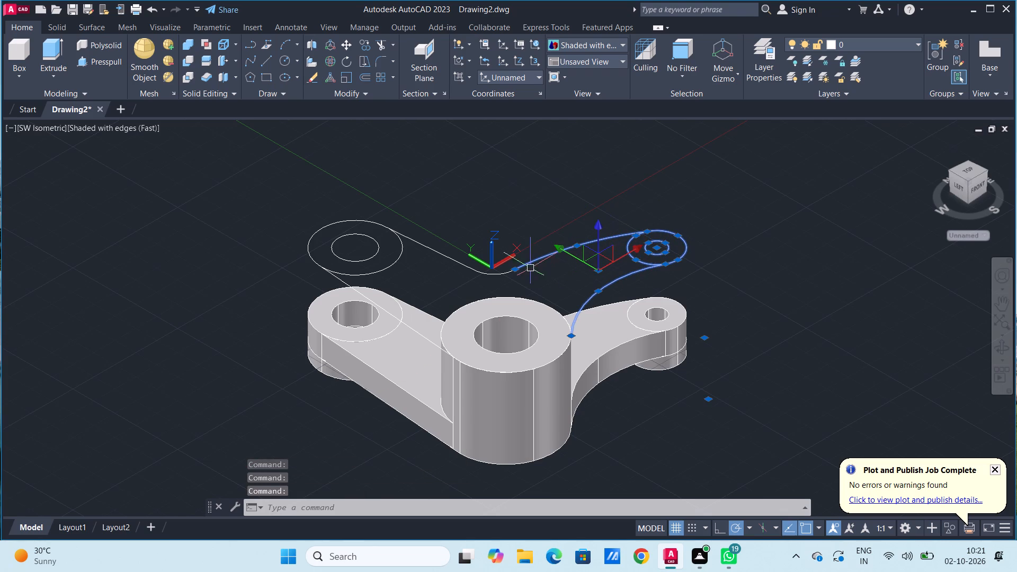
{"action": "left_click", "coordinate": [495, 272]}
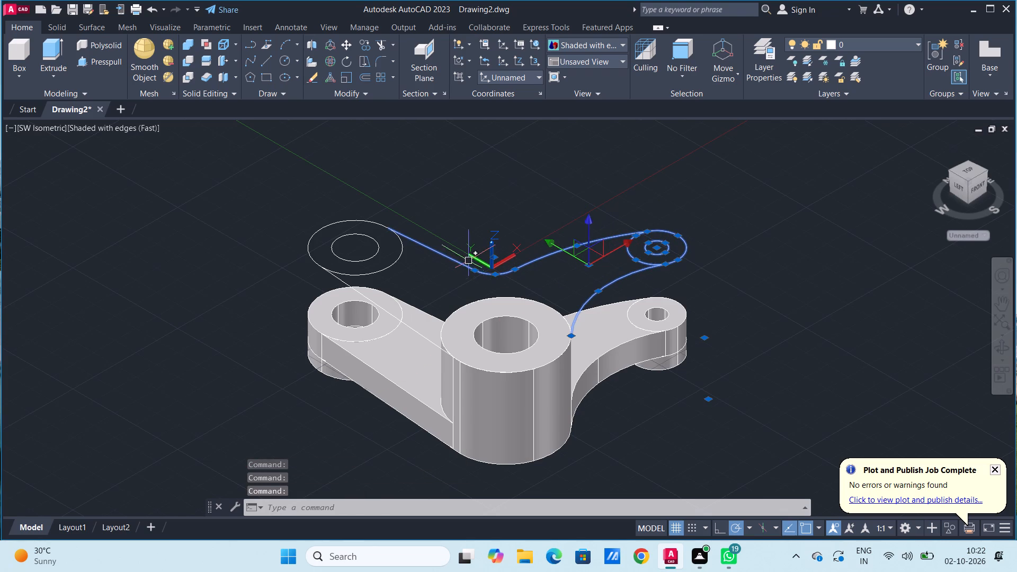
{"action": "left_click", "coordinate": [465, 259]}
{"action": "left_click", "coordinate": [438, 247]}
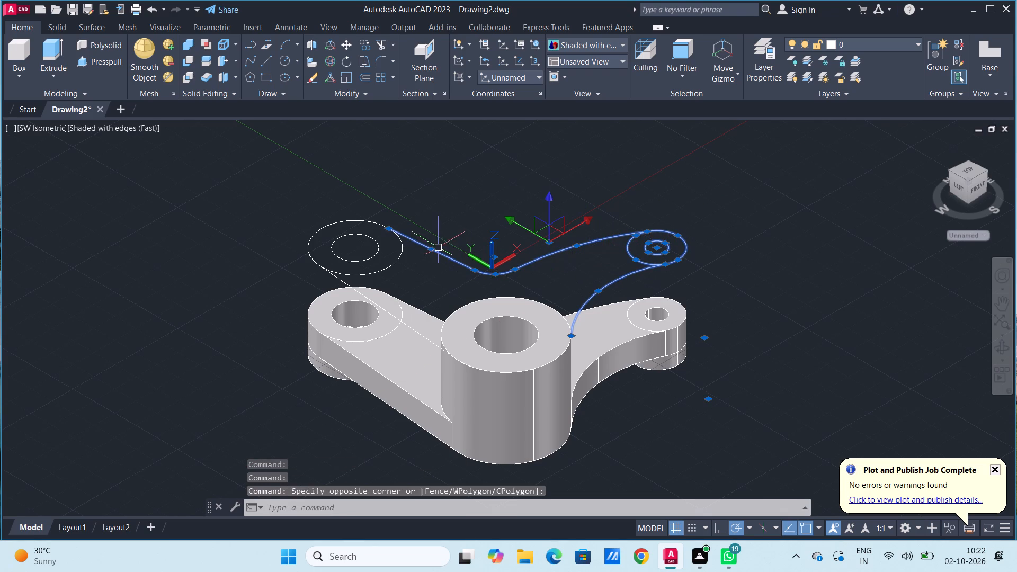
{"action": "left_click", "coordinate": [381, 225]}
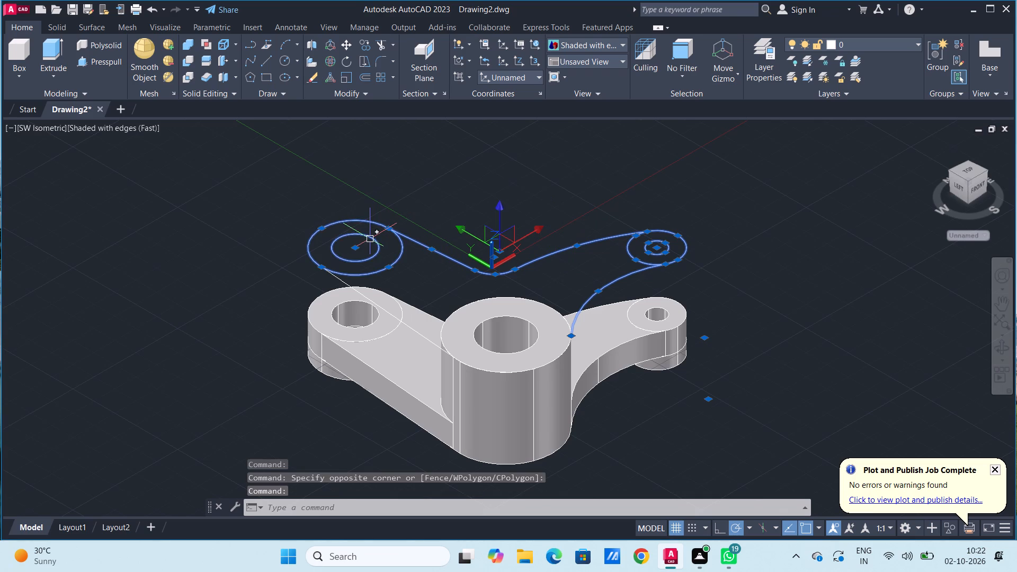
{"action": "left_click", "coordinate": [370, 238]}
{"action": "left_click", "coordinate": [352, 284]}
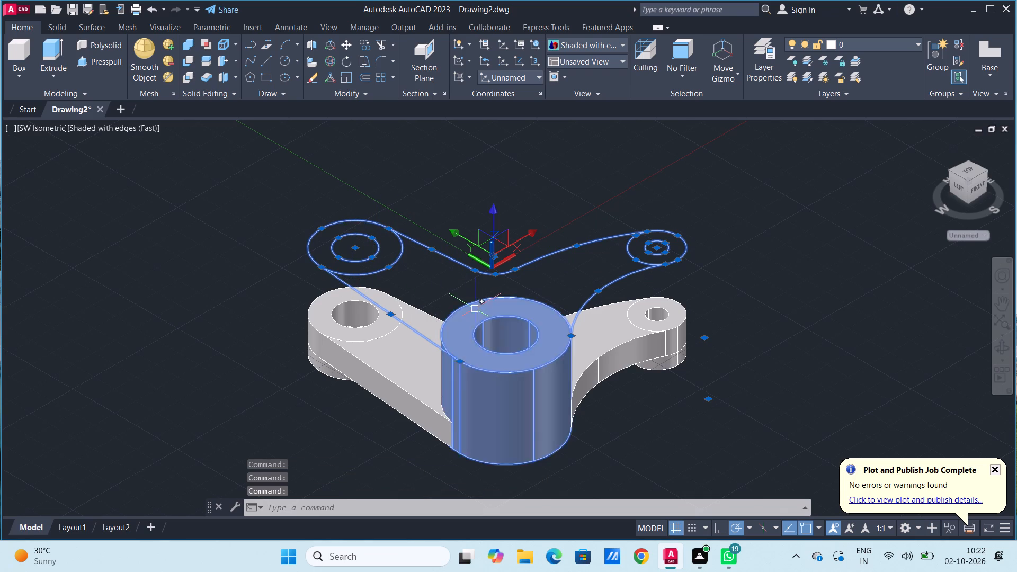
{"action": "left_click", "coordinate": [440, 321]}
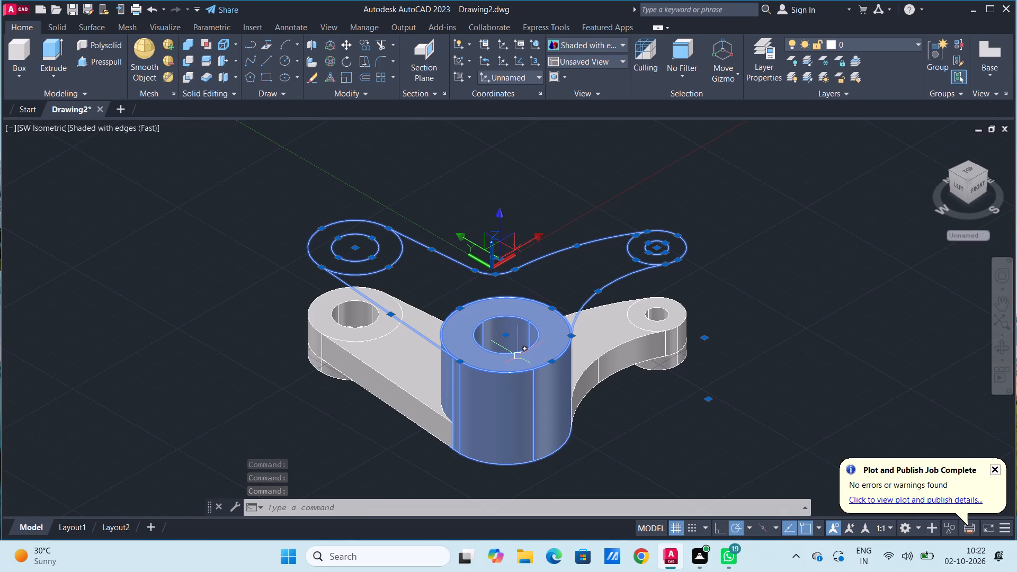
{"action": "left_click", "coordinate": [533, 324]}
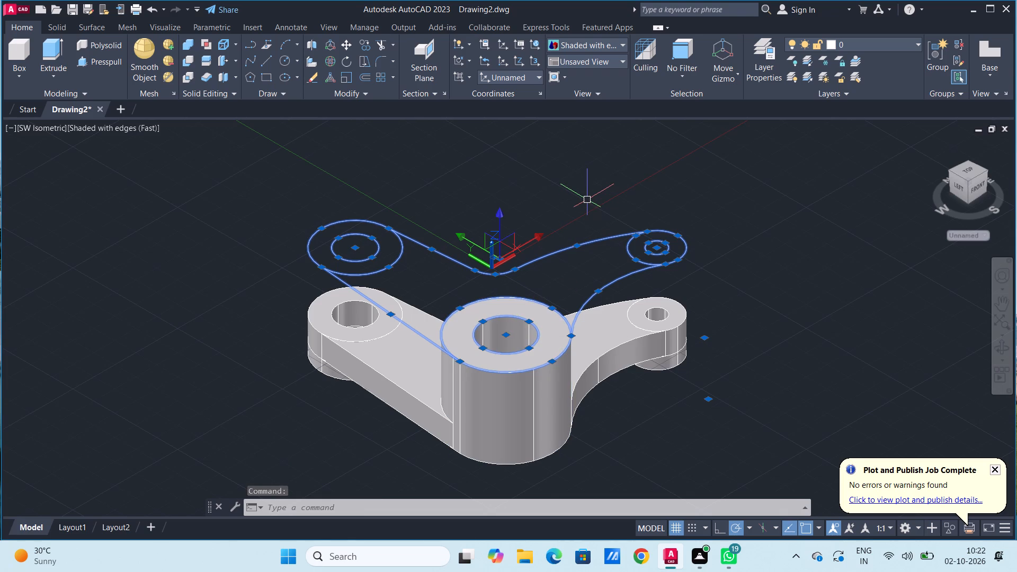
{"action": "type", "text": "joi"}
{"action": "key", "text": "n"}
{"action": "key", "text": "Return"}
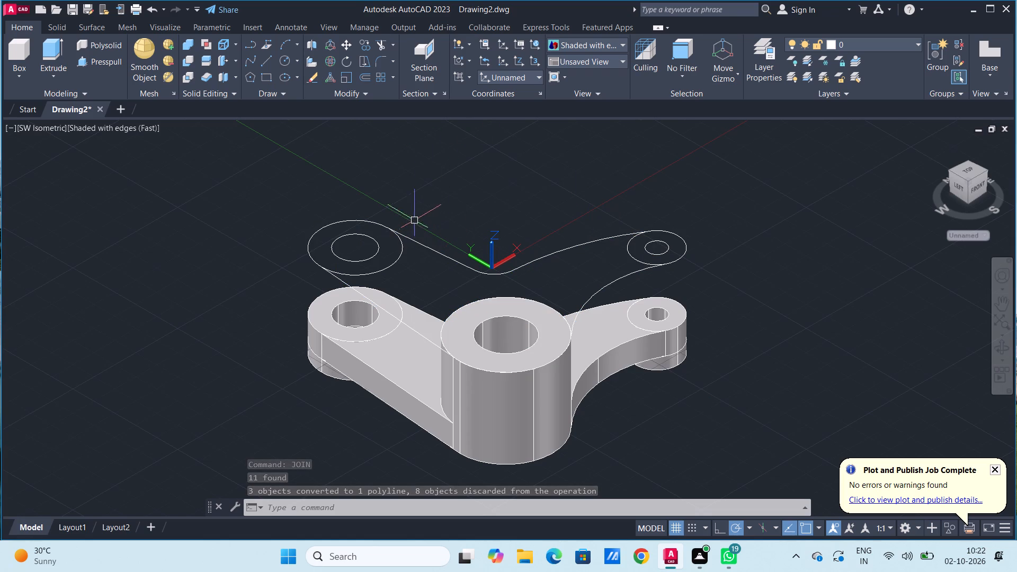
Examine up close where the raised outline's straight lines meet the outer circle of the long arm's end boss.
{"action": "middle_click_drag", "start_coordinate": [450, 191], "coordinate": [457, 228]}
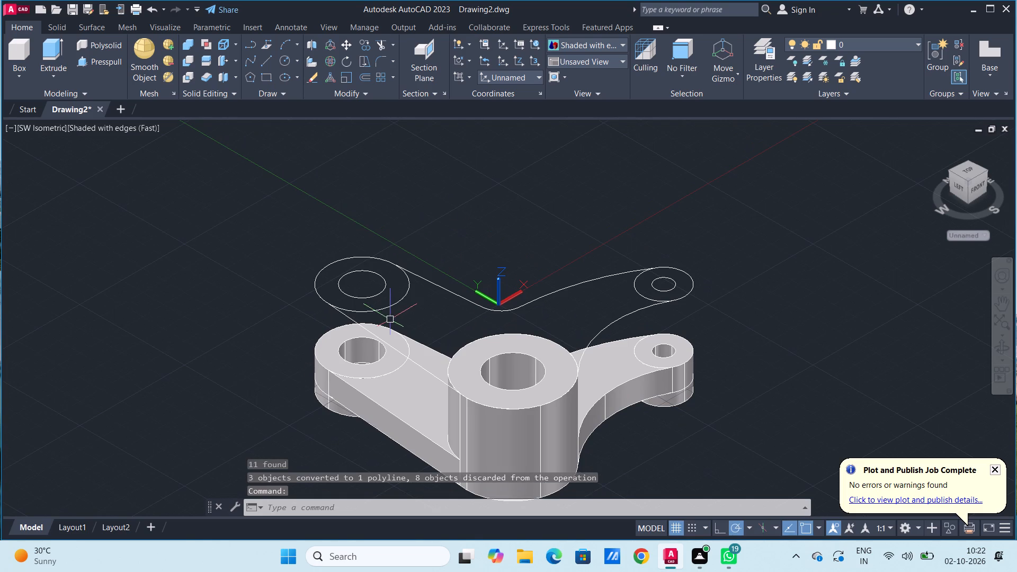
{"action": "scroll", "coordinate": [412, 275], "scroll_direction": "down", "scroll_amount": 3}
{"action": "scroll", "coordinate": [412, 276], "scroll_direction": "up", "scroll_amount": 5}
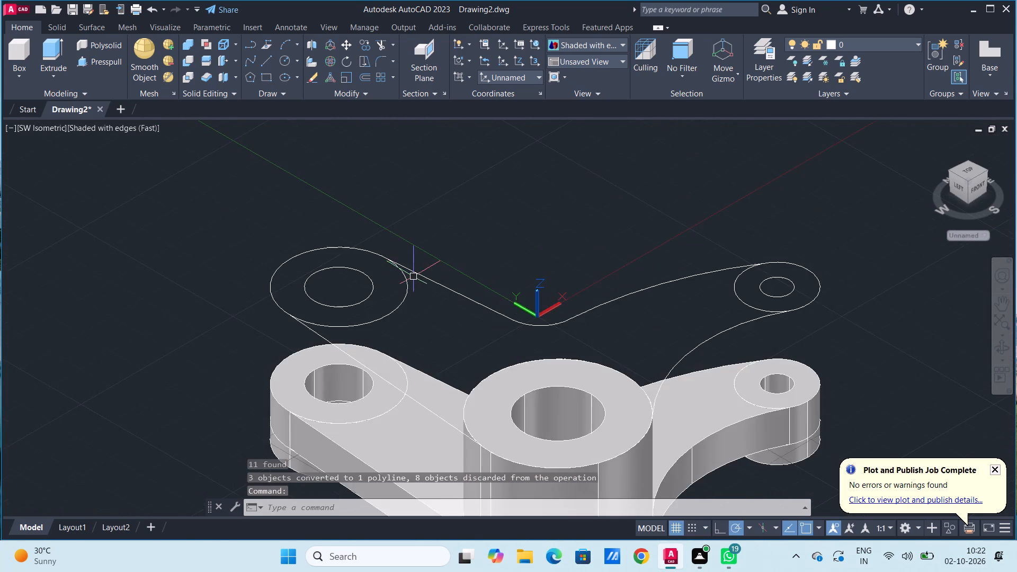
{"action": "scroll", "coordinate": [414, 276], "scroll_direction": "up", "scroll_amount": 4}
{"action": "scroll", "coordinate": [321, 204], "scroll_direction": "up", "scroll_amount": 6}
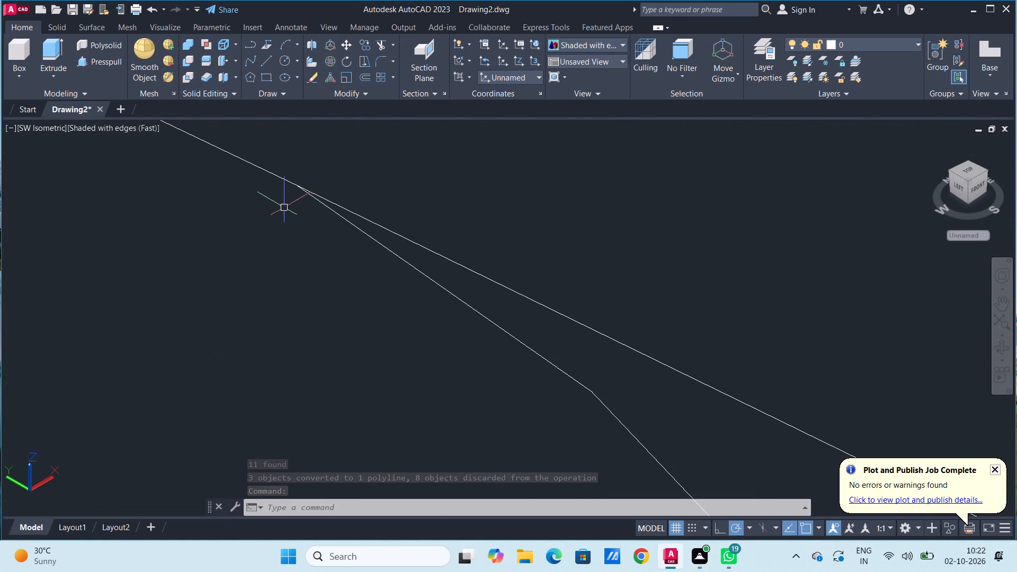
{"action": "scroll", "coordinate": [297, 192], "scroll_direction": "up", "scroll_amount": 6}
{"action": "scroll", "coordinate": [238, 174], "scroll_direction": "up", "scroll_amount": 3}
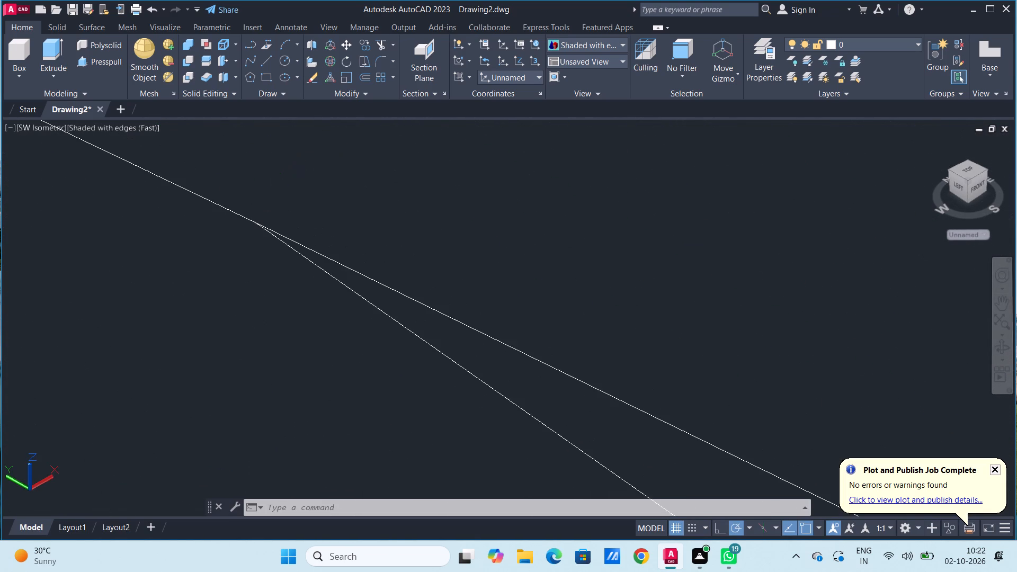
{"action": "scroll", "coordinate": [247, 194], "scroll_direction": "down", "scroll_amount": 19}
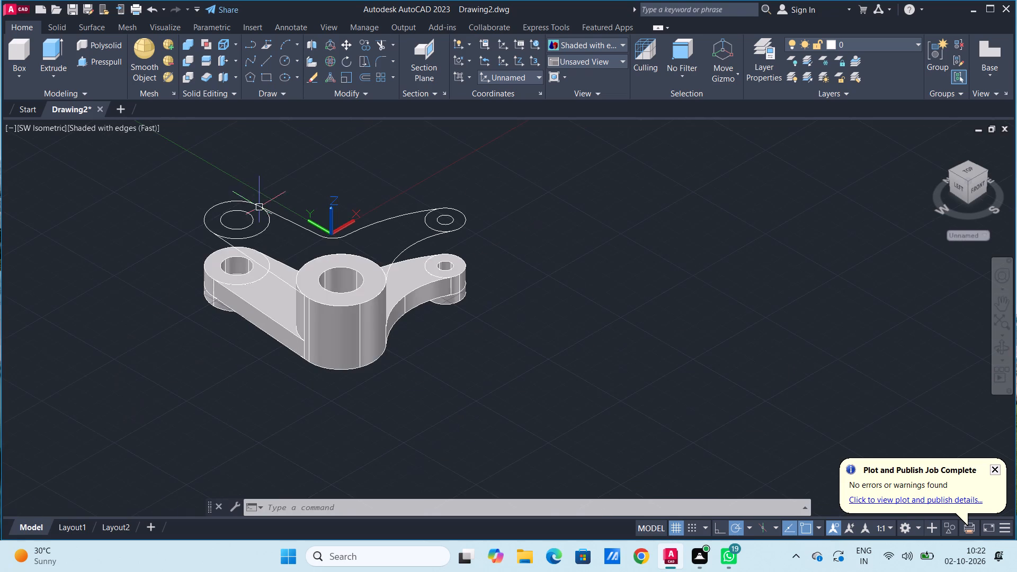
{"action": "scroll", "coordinate": [238, 243], "scroll_direction": "up", "scroll_amount": 3}
{"action": "scroll", "coordinate": [195, 229], "scroll_direction": "up", "scroll_amount": 4}
{"action": "scroll", "coordinate": [158, 189], "scroll_direction": "up", "scroll_amount": 2}
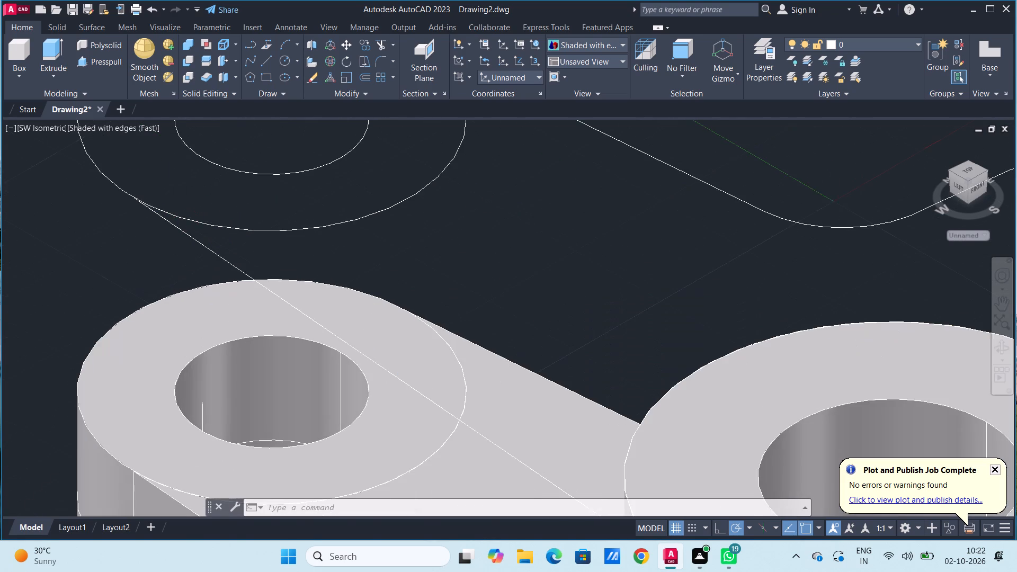
{"action": "scroll", "coordinate": [158, 189], "scroll_direction": "up", "scroll_amount": 2}
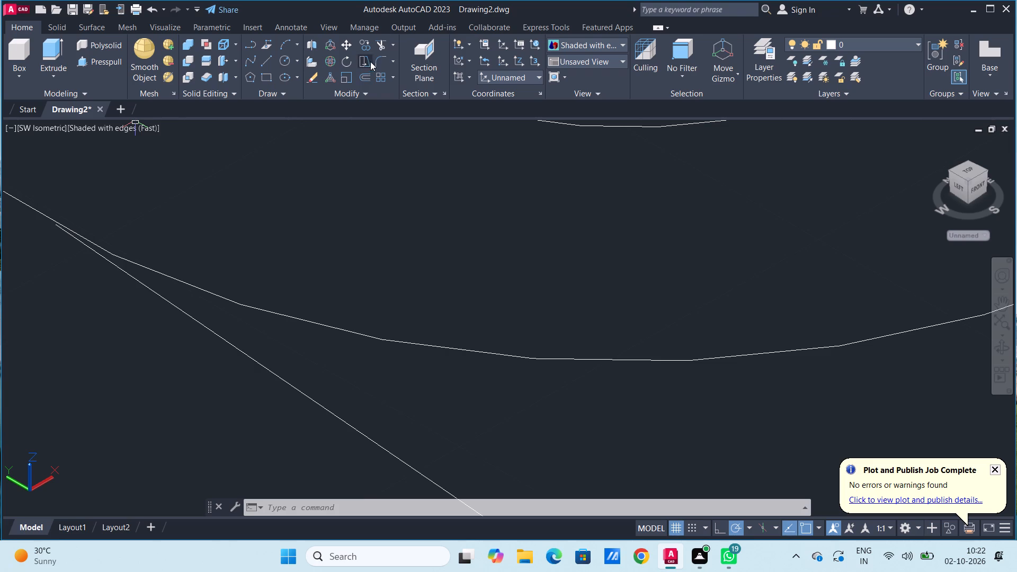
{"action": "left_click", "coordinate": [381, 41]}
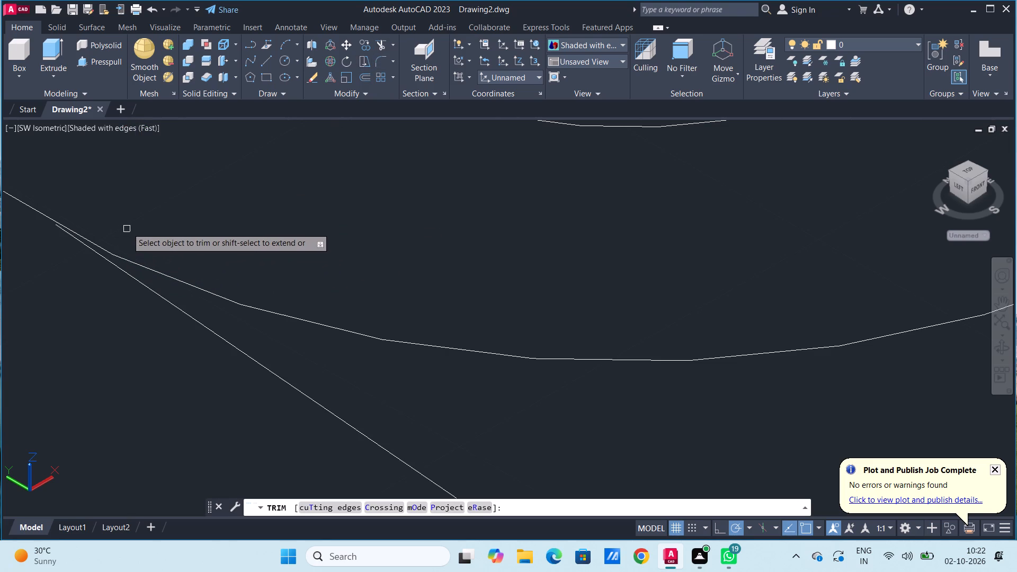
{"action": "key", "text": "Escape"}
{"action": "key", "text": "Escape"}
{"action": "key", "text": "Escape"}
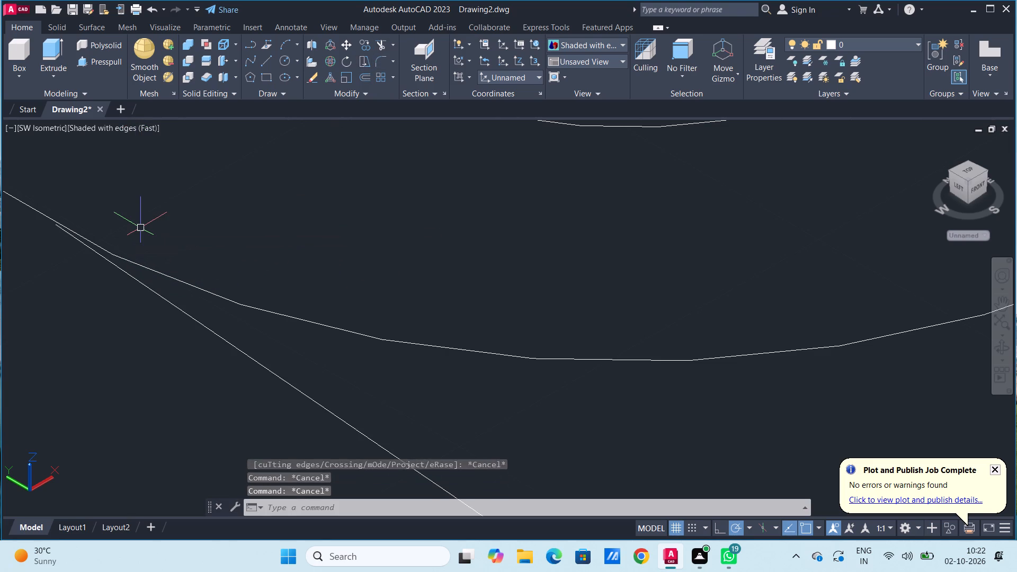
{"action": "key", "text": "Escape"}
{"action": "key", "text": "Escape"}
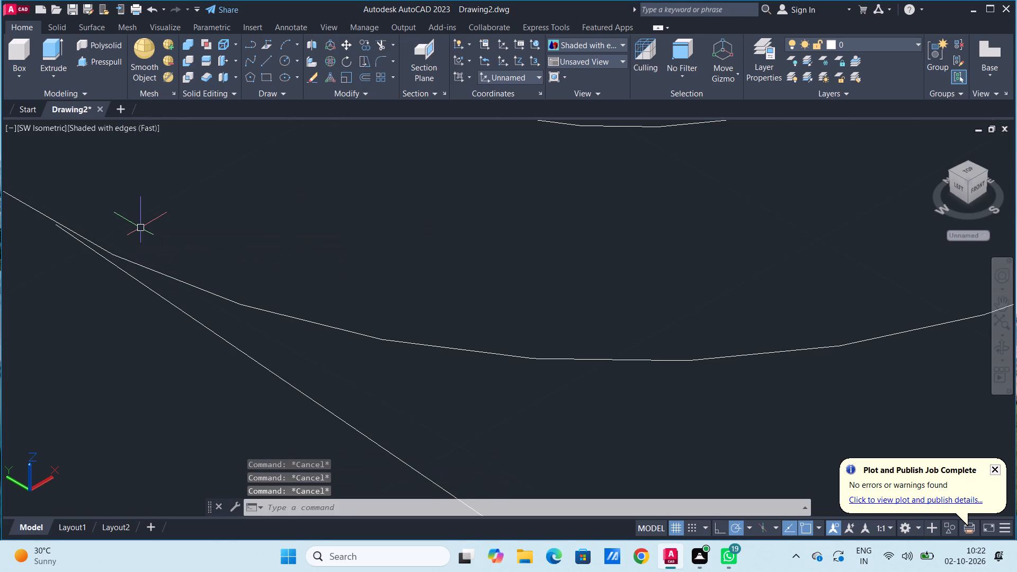
Delete the raised straight line running along the long arm's front side from its end boss circle to the large boss.
{"action": "scroll", "coordinate": [130, 242], "scroll_direction": "down", "scroll_amount": 5}
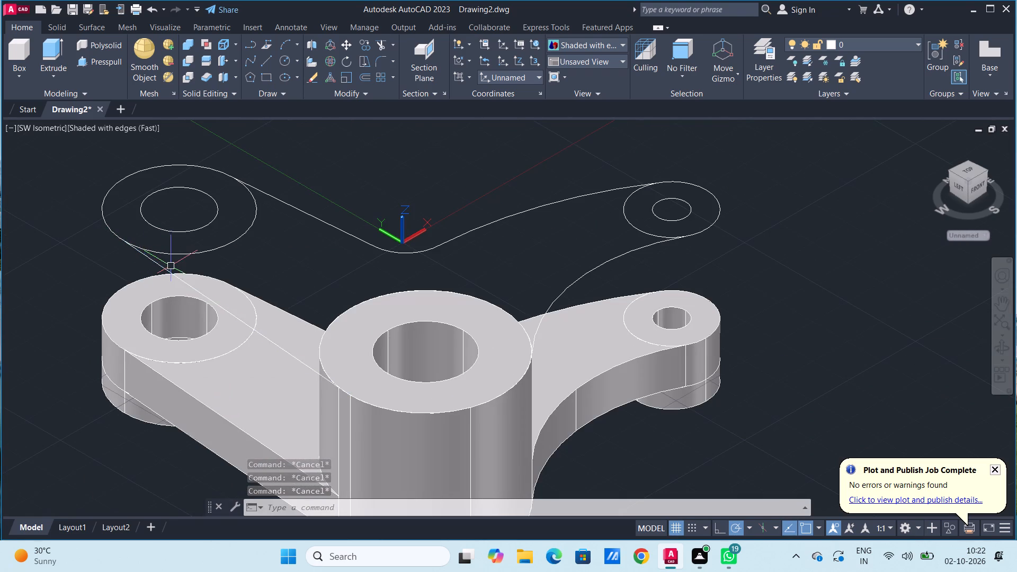
{"action": "left_click", "coordinate": [169, 270]}
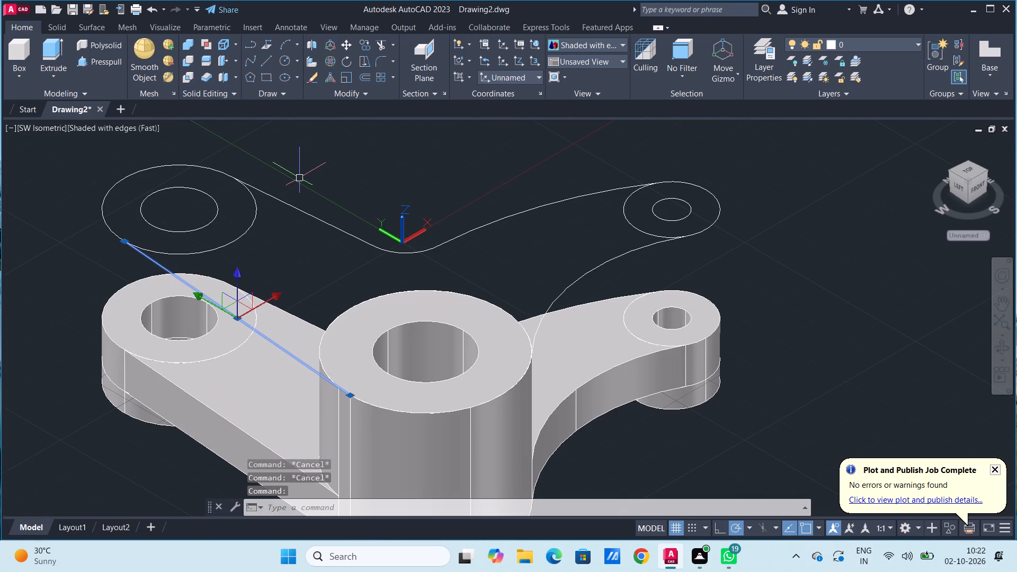
{"action": "key", "text": "Delete"}
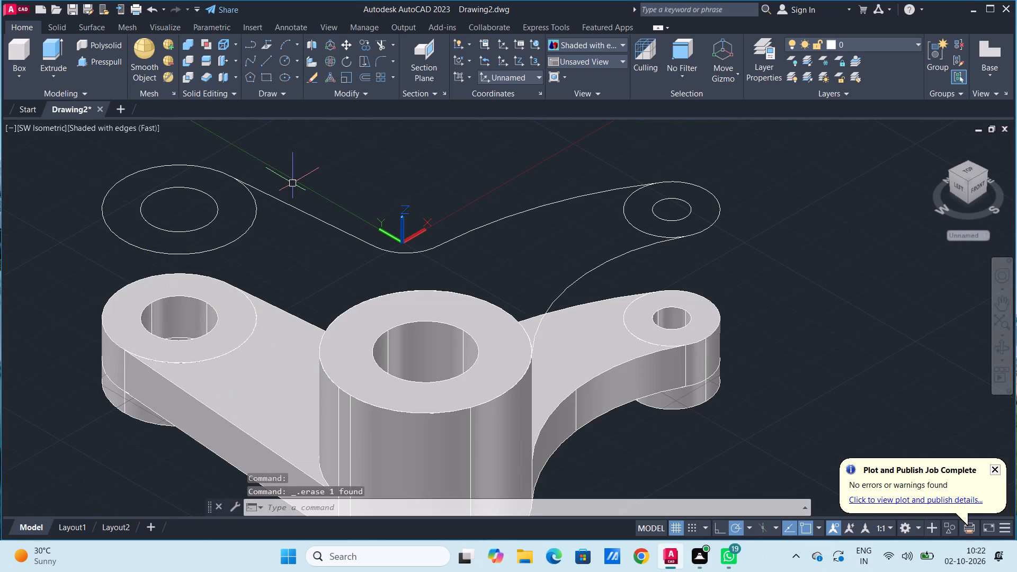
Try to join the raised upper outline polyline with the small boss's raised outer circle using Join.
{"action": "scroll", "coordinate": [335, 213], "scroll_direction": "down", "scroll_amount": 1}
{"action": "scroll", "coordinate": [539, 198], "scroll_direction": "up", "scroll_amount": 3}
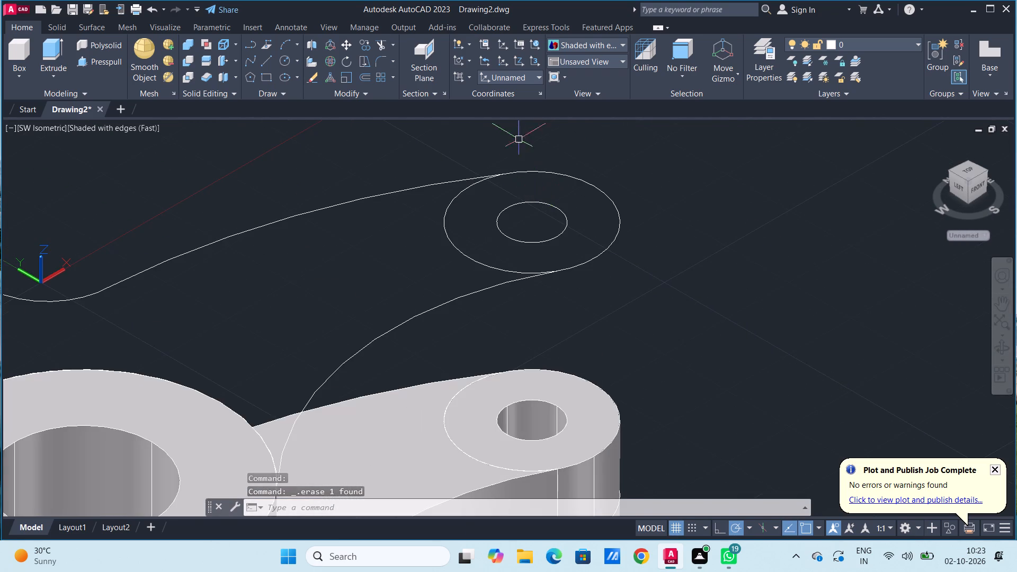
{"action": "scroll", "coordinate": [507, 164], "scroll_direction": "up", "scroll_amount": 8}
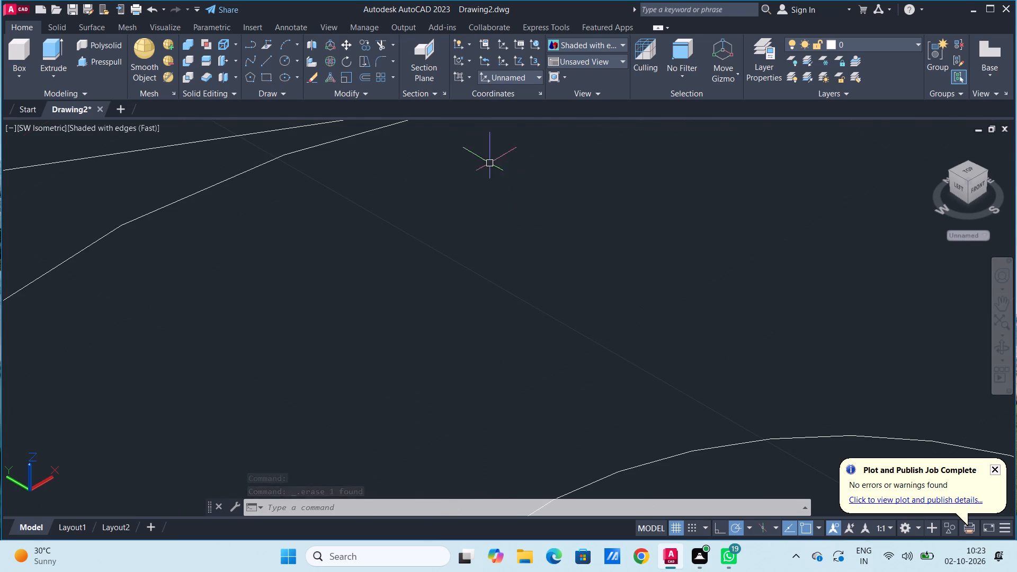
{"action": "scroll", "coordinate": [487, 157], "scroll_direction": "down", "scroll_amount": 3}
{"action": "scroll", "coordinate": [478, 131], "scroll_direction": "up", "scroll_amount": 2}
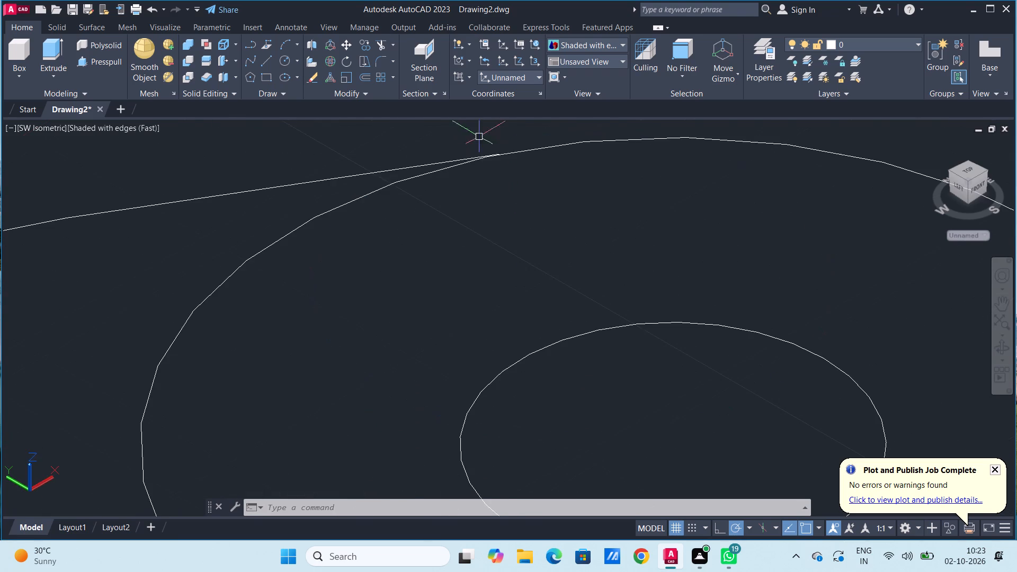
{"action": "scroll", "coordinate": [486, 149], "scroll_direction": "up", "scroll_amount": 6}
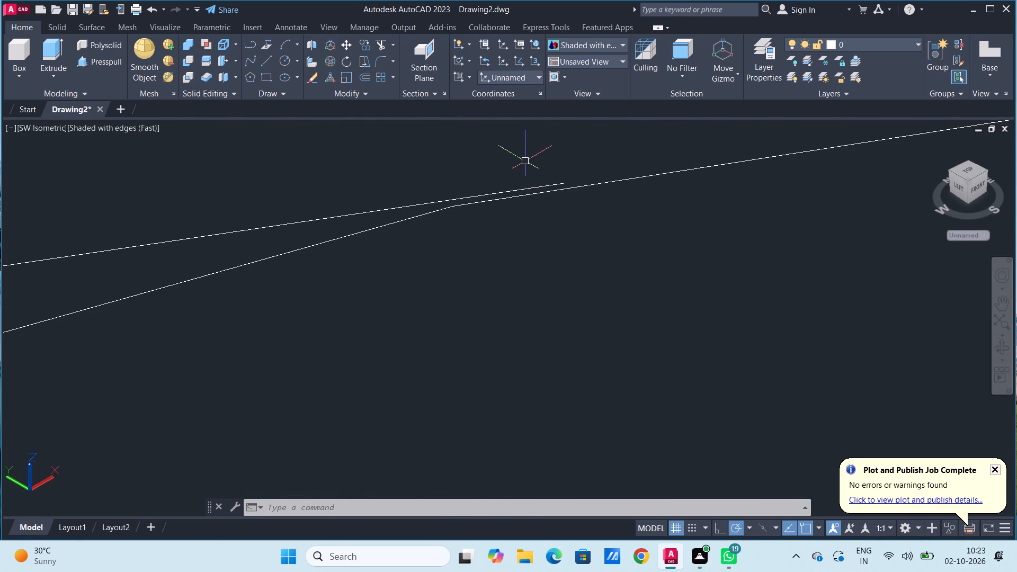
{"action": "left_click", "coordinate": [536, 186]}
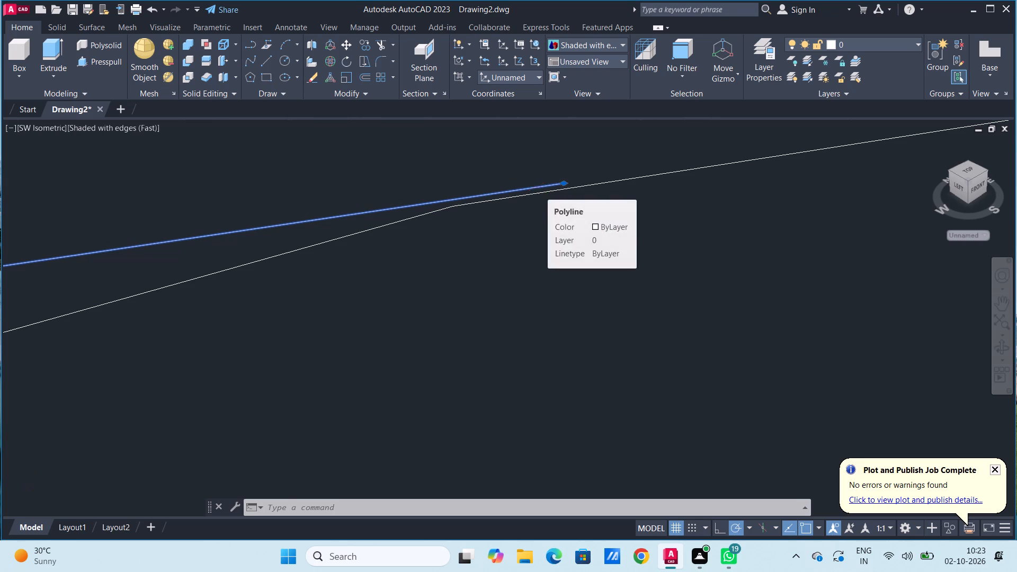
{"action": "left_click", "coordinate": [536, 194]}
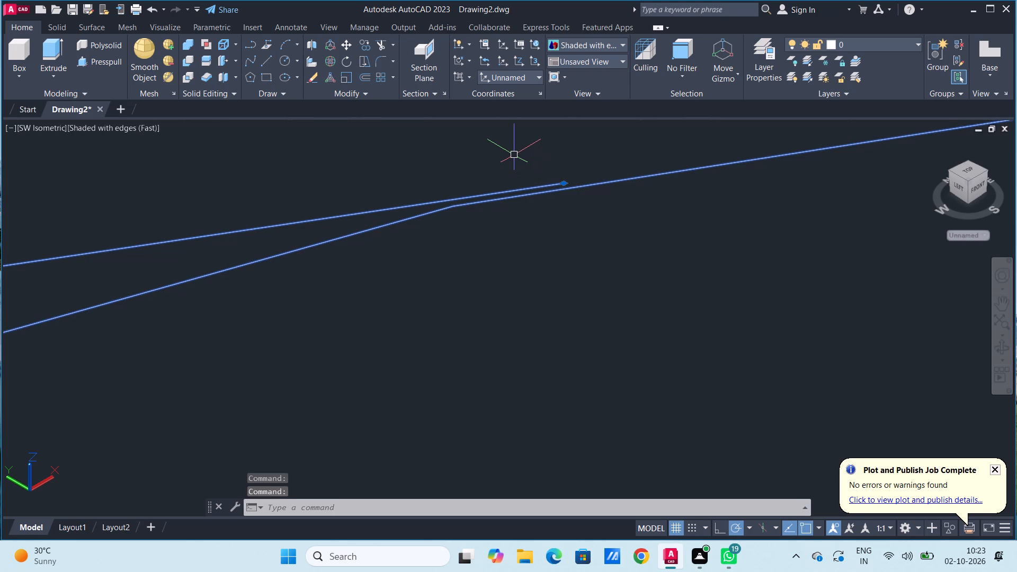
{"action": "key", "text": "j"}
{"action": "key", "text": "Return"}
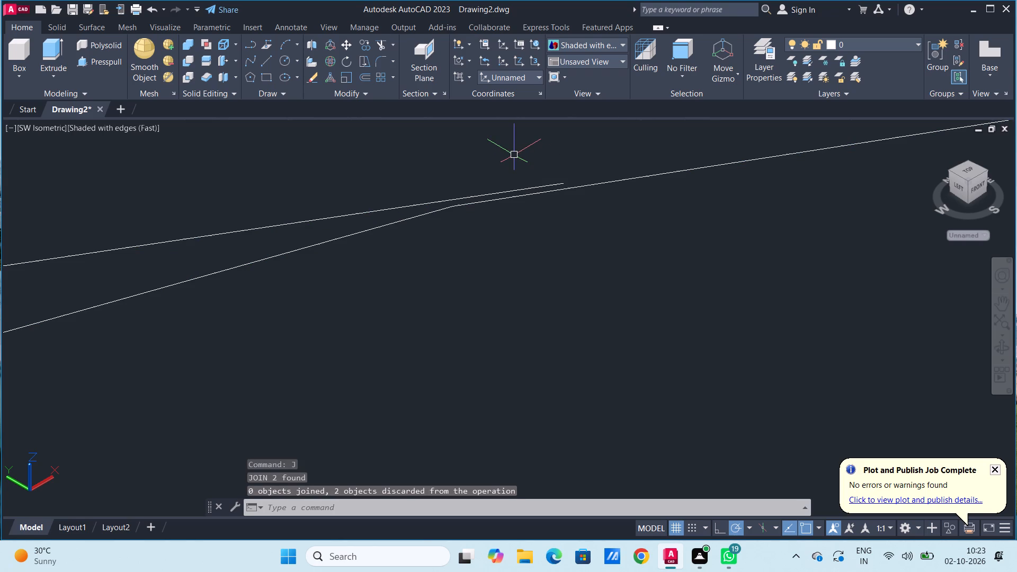
Examine up close where the raised curves meet the small boss's raised outer circle.
{"action": "scroll", "coordinate": [514, 155], "scroll_direction": "down", "scroll_amount": 9}
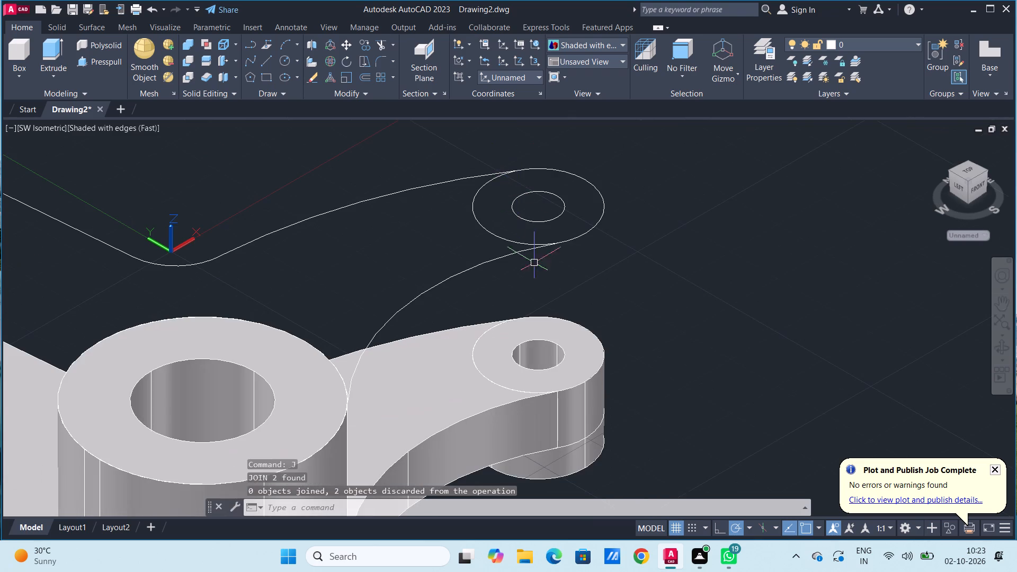
{"action": "scroll", "coordinate": [550, 252], "scroll_direction": "up", "scroll_amount": 4}
{"action": "scroll", "coordinate": [567, 209], "scroll_direction": "up", "scroll_amount": 8}
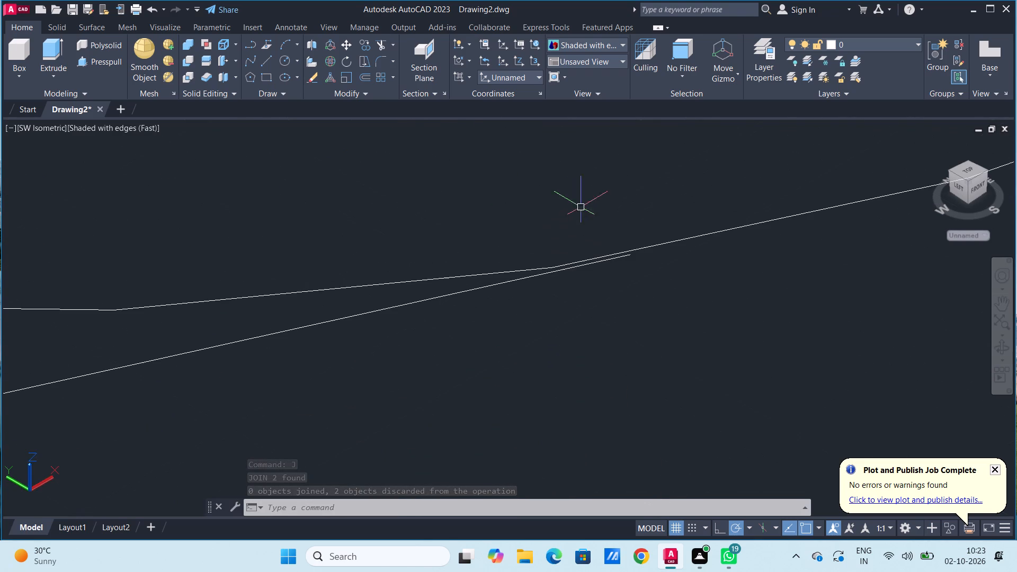
{"action": "scroll", "coordinate": [596, 230], "scroll_direction": "up", "scroll_amount": 3}
{"action": "scroll", "coordinate": [596, 230], "scroll_direction": "down", "scroll_amount": 3}
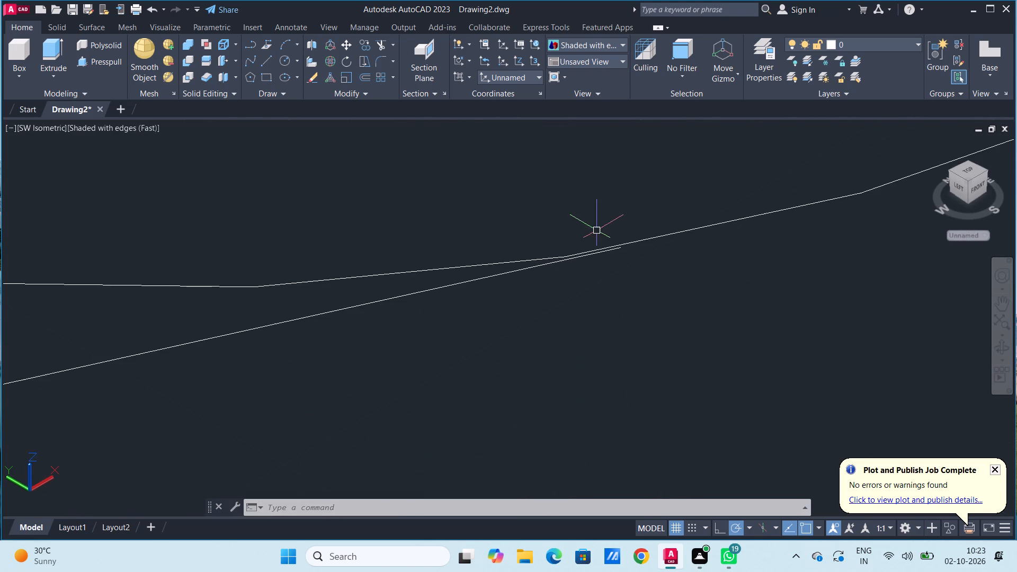
{"action": "scroll", "coordinate": [596, 230], "scroll_direction": "down", "scroll_amount": 9}
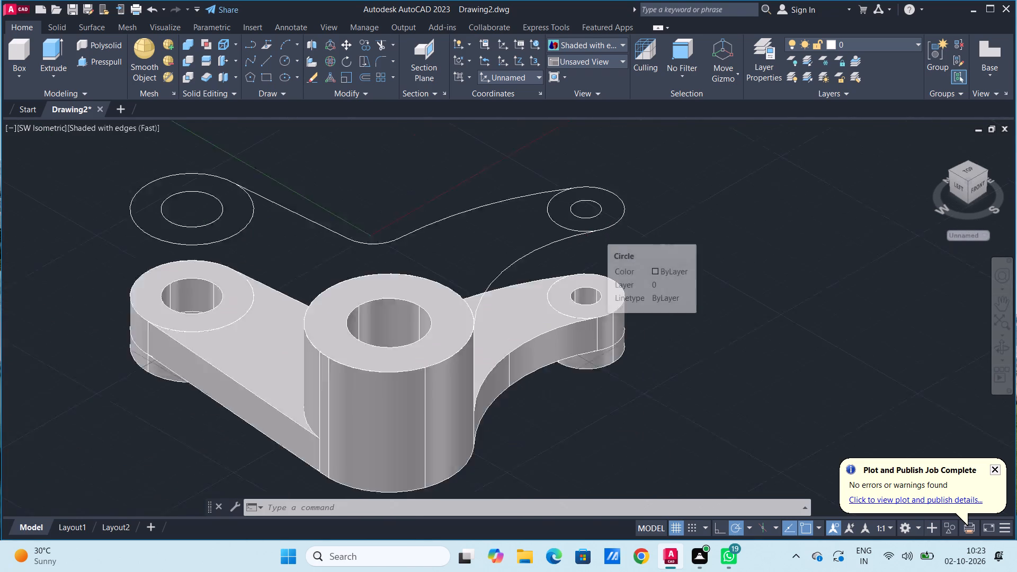
{"action": "scroll", "coordinate": [596, 230], "scroll_direction": "down", "scroll_amount": 3}
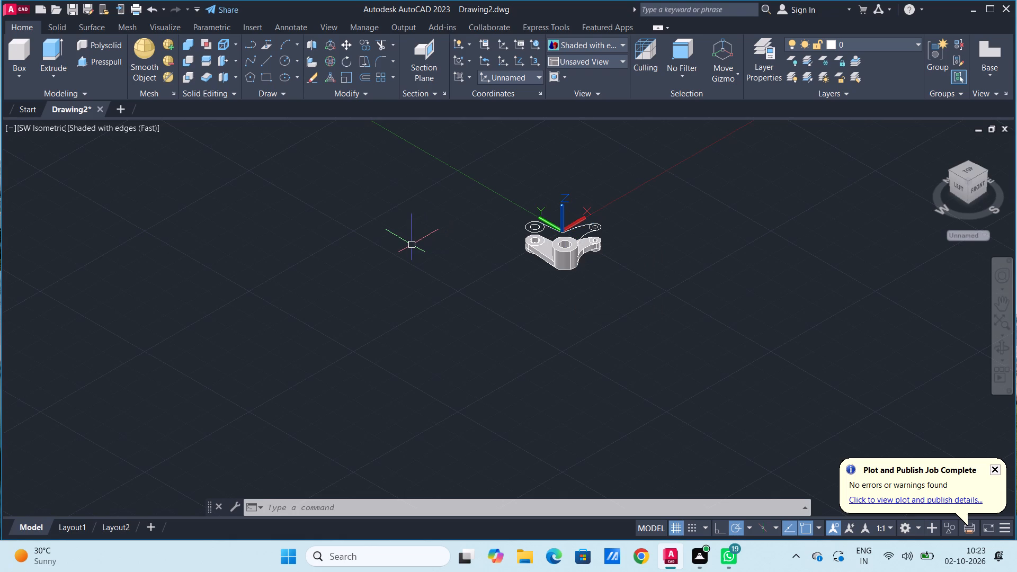
Delete the raised concave arc running from the small boss's outer circle to the large boss.
{"action": "left_click", "coordinate": [40, 132]}
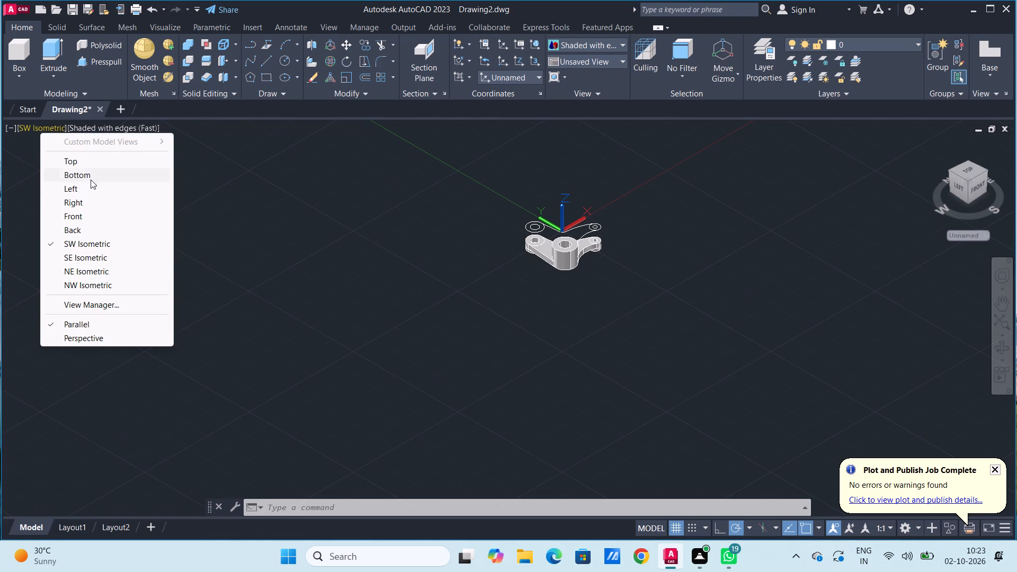
{"action": "left_click", "coordinate": [88, 160]}
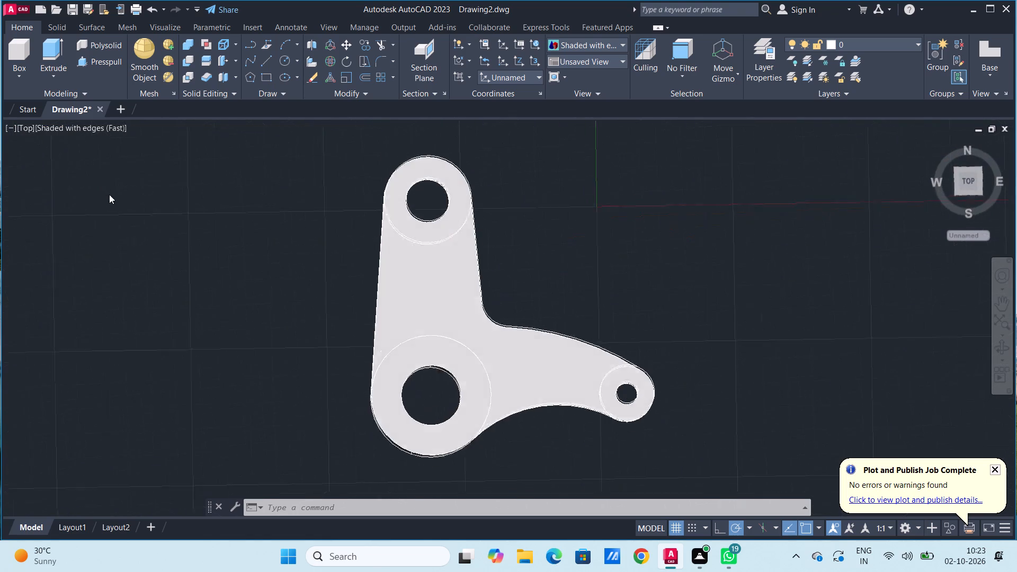
{"action": "left_click", "coordinate": [1000, 348]}
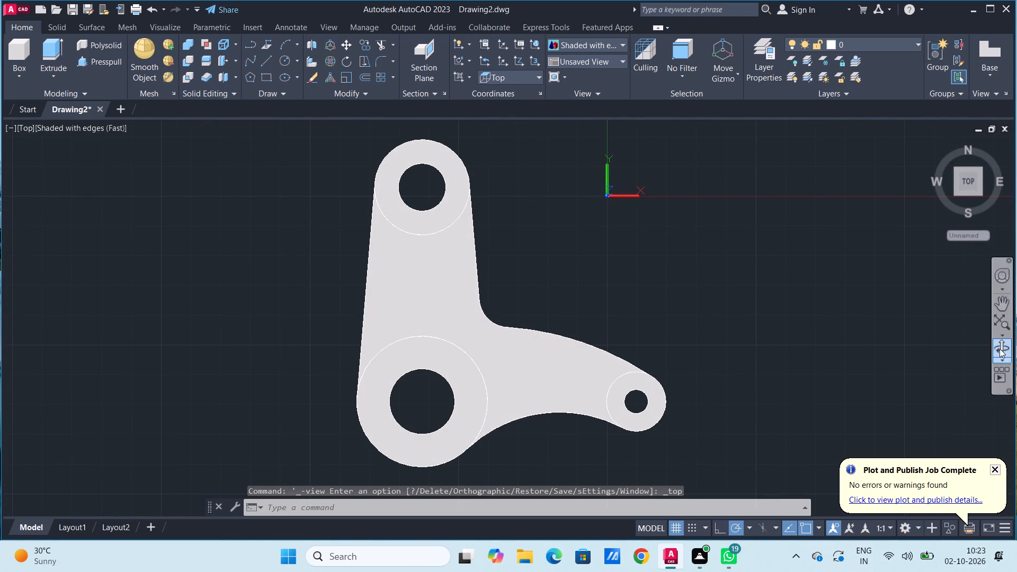
{"action": "left_click_drag", "start_coordinate": [752, 385], "coordinate": [747, 318]}
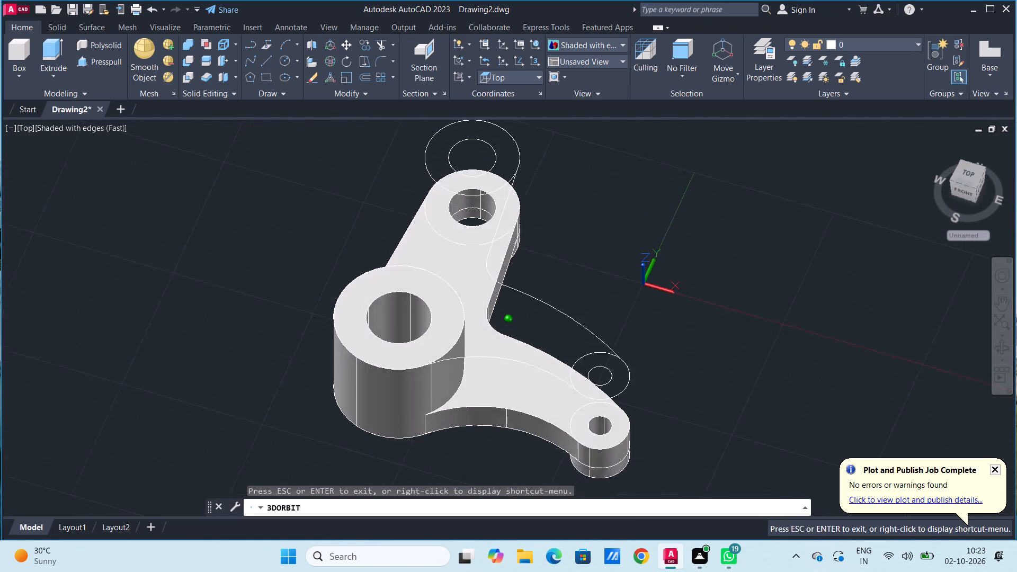
{"action": "left_click_drag", "start_coordinate": [747, 318], "coordinate": [808, 314]}
{"action": "key", "text": "Escape"}
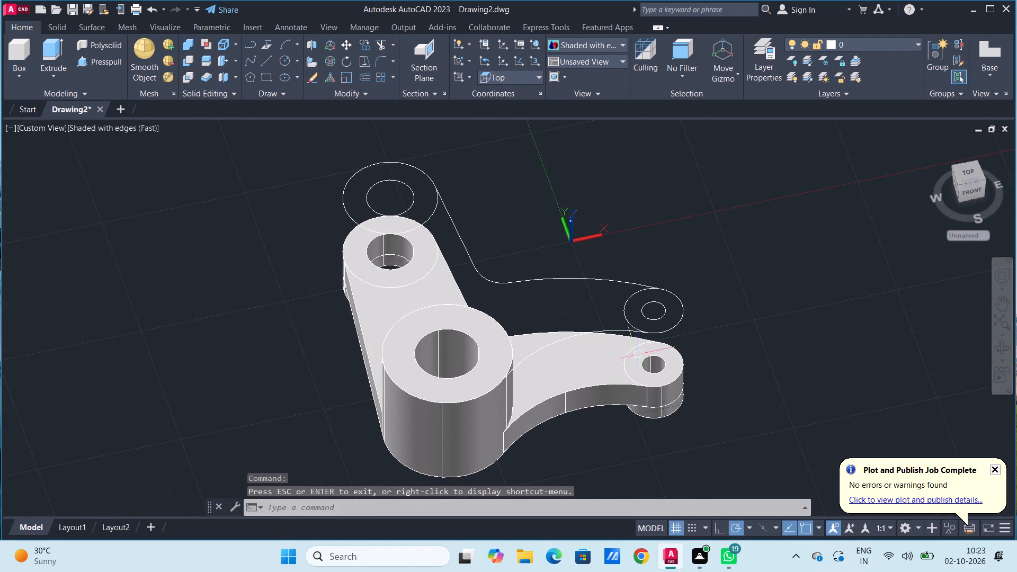
{"action": "scroll", "coordinate": [643, 328], "scroll_direction": "down", "scroll_amount": 3}
{"action": "scroll", "coordinate": [641, 327], "scroll_direction": "up", "scroll_amount": 6}
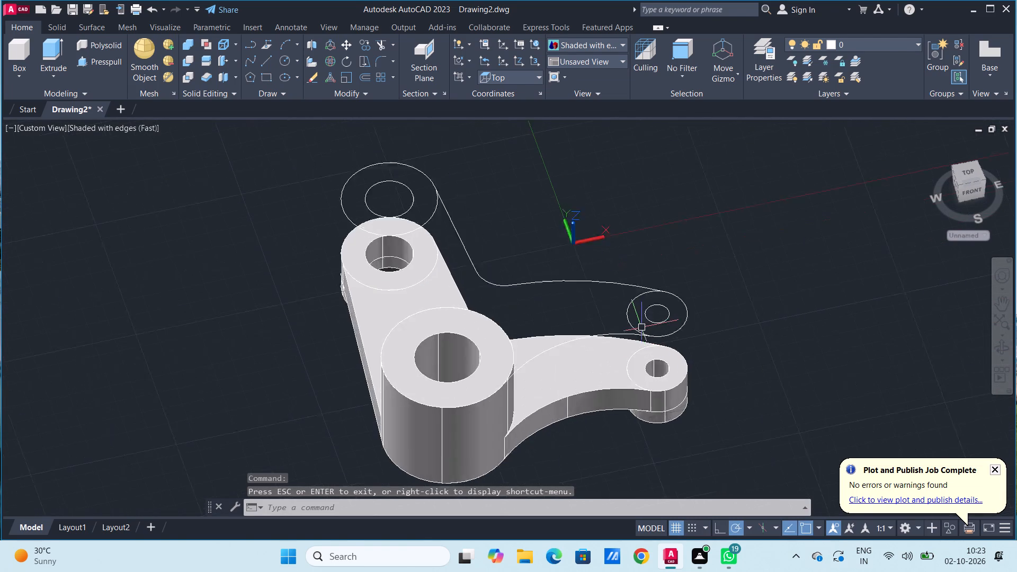
{"action": "scroll", "coordinate": [641, 327], "scroll_direction": "up", "scroll_amount": 5}
{"action": "scroll", "coordinate": [749, 423], "scroll_direction": "up", "scroll_amount": 3}
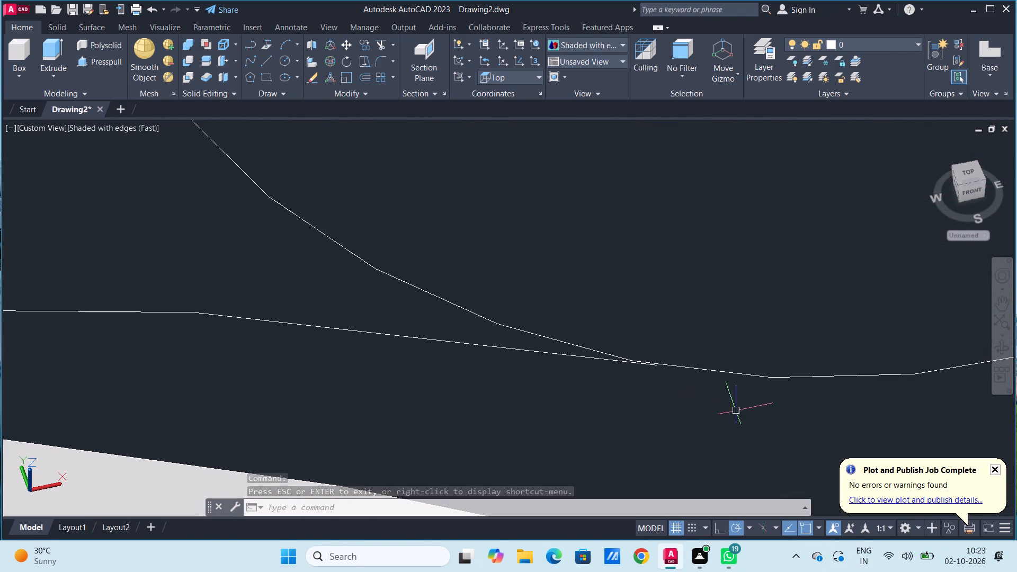
{"action": "scroll", "coordinate": [664, 364], "scroll_direction": "up", "scroll_amount": 2}
{"action": "scroll", "coordinate": [664, 364], "scroll_direction": "down", "scroll_amount": 5}
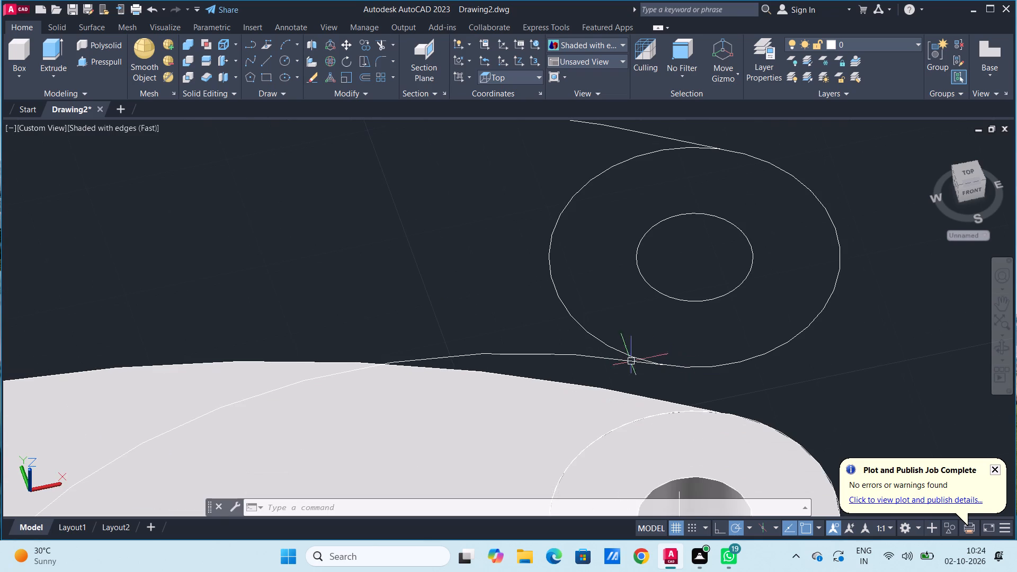
{"action": "left_click", "coordinate": [568, 355]}
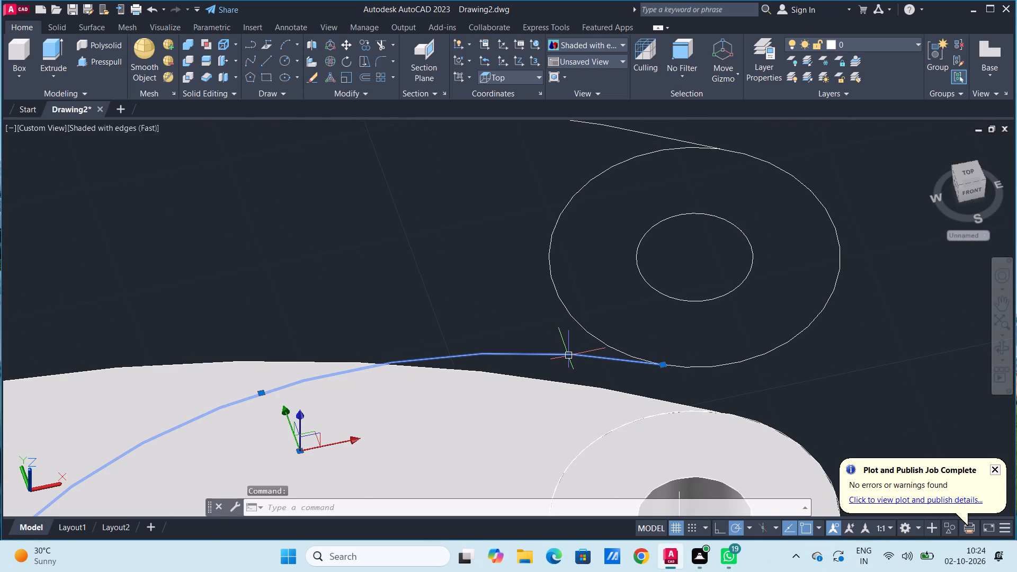
{"action": "key", "text": "Delete"}
Fillet the raised outer circles of the small boss and the large boss with a 45 radius along the arm's concave side.
{"action": "scroll", "coordinate": [566, 353], "scroll_direction": "down", "scroll_amount": 4}
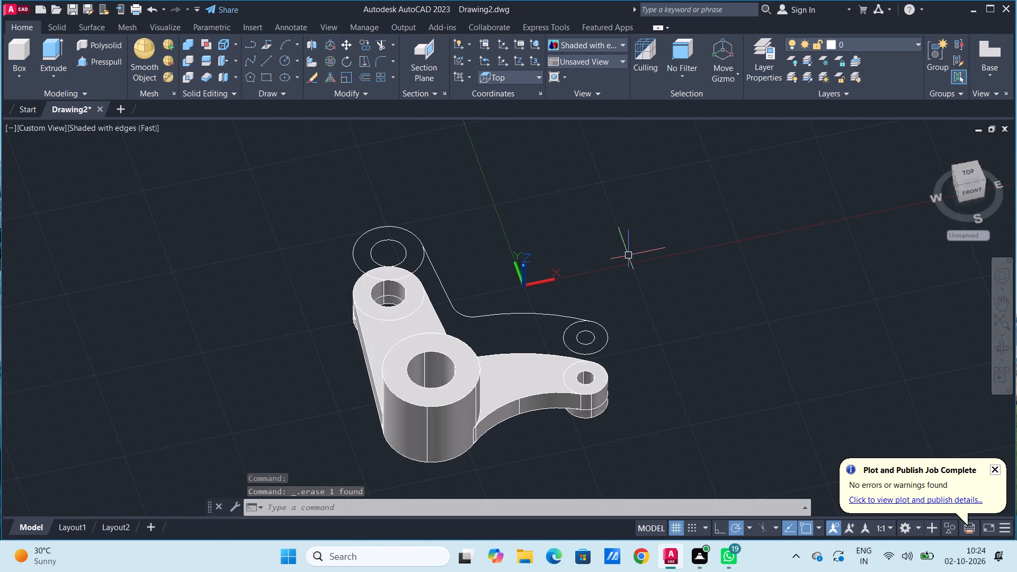
{"action": "left_click", "coordinate": [1000, 347]}
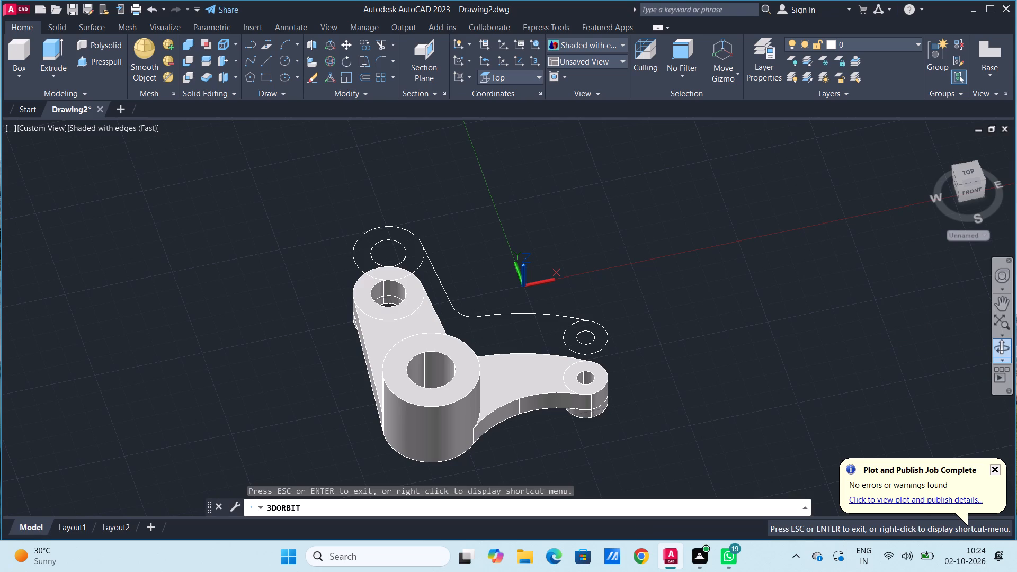
{"action": "left_click_drag", "start_coordinate": [765, 309], "coordinate": [761, 386]}
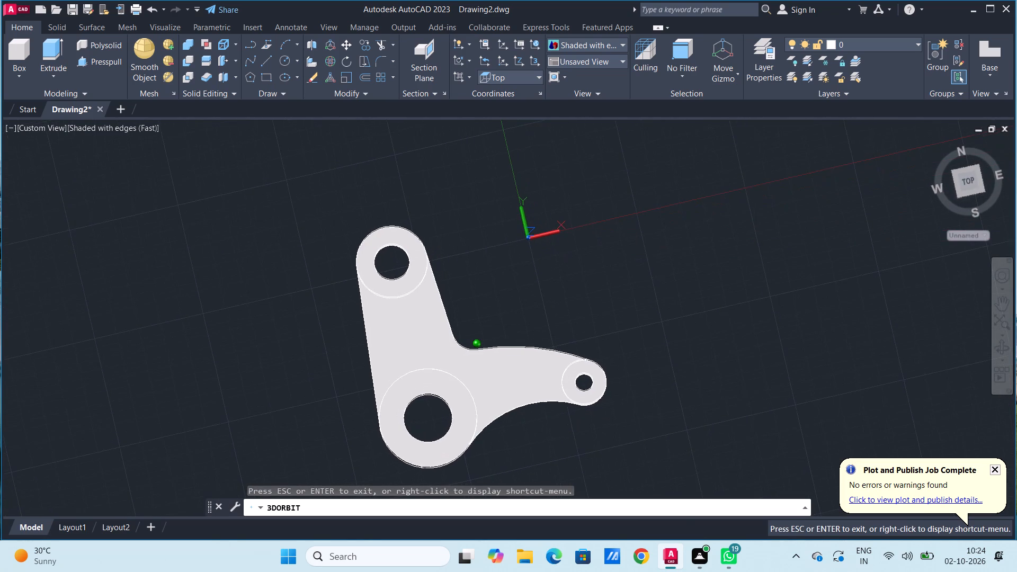
{"action": "left_click_drag", "start_coordinate": [761, 386], "coordinate": [769, 277]}
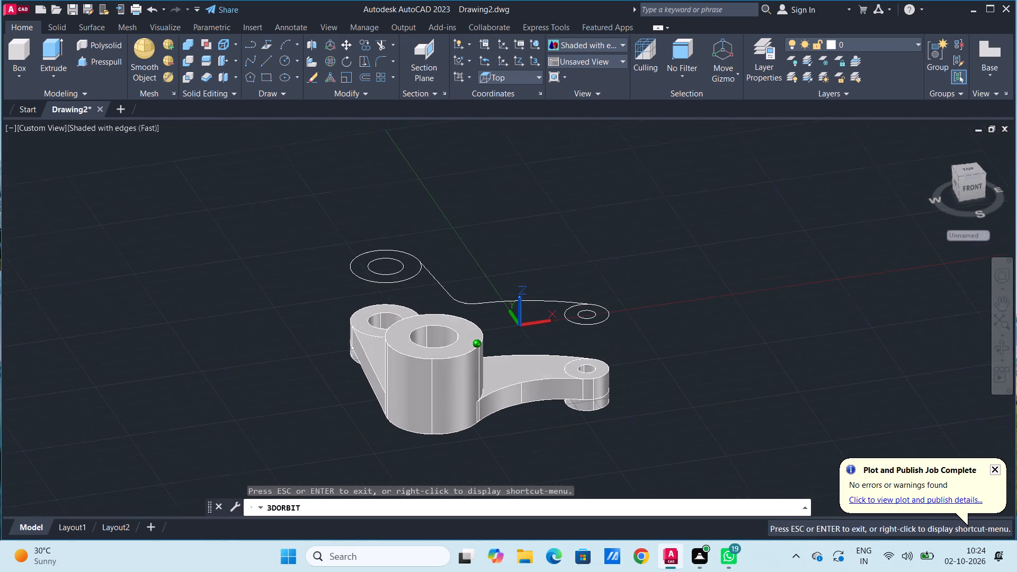
{"action": "left_click_drag", "start_coordinate": [769, 277], "coordinate": [769, 274]}
{"action": "scroll", "coordinate": [547, 307], "scroll_direction": "down", "scroll_amount": 1}
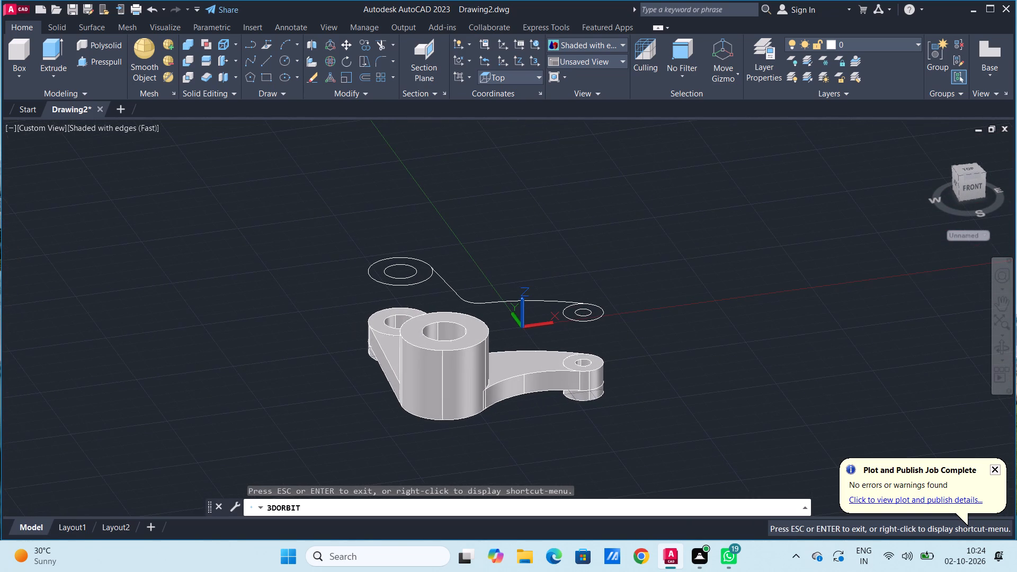
{"action": "scroll", "coordinate": [539, 300], "scroll_direction": "up", "scroll_amount": 3}
{"action": "scroll", "coordinate": [496, 309], "scroll_direction": "up", "scroll_amount": 3}
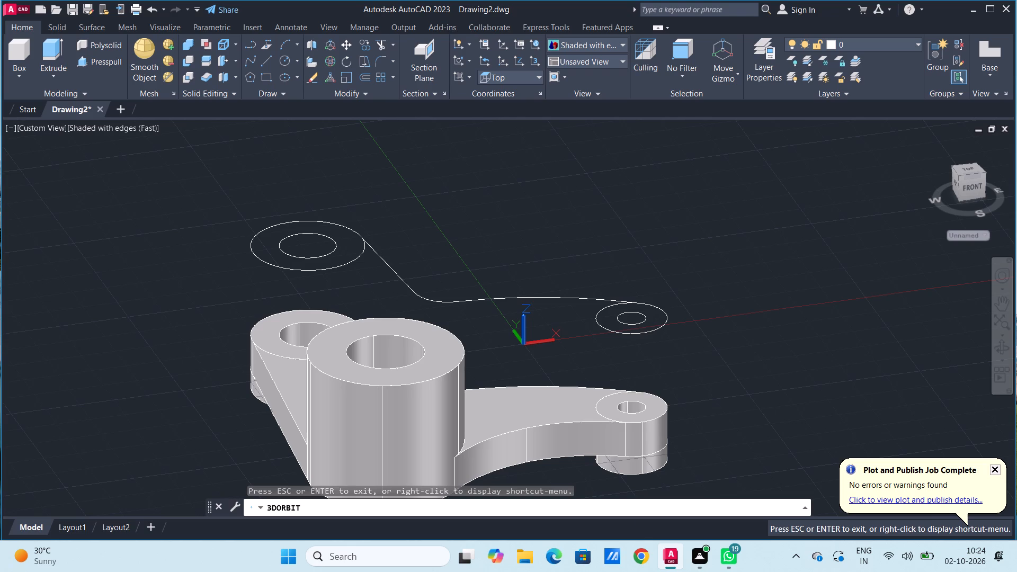
{"action": "key", "text": "Escape"}
{"action": "key", "text": "Escape"}
{"action": "key", "text": "Escape"}
{"action": "key", "text": "Escape"}
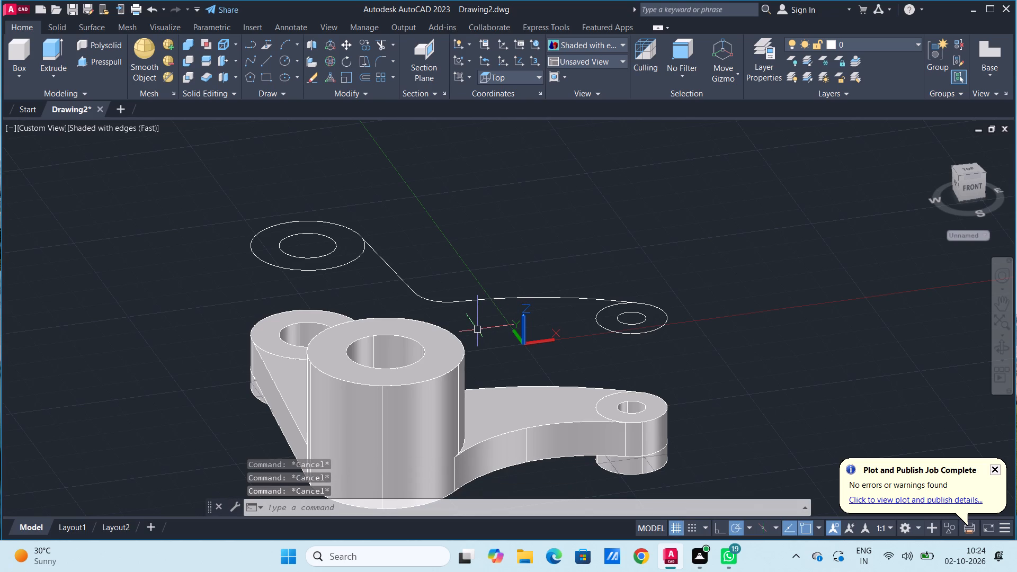
{"action": "type", "text": "fil"}
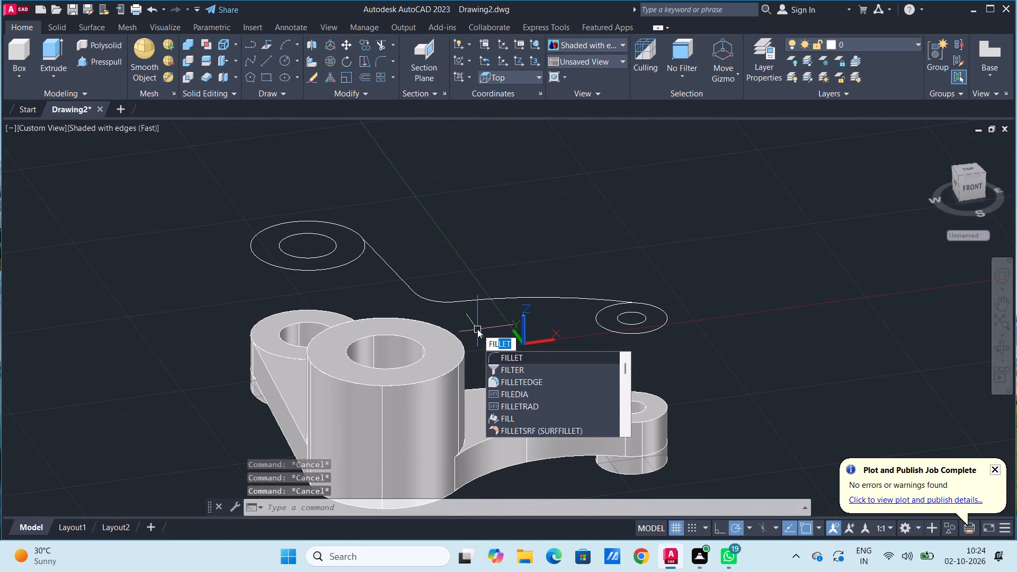
{"action": "key", "text": "Return"}
{"action": "key", "text": "r"}
{"action": "key", "text": "Return"}
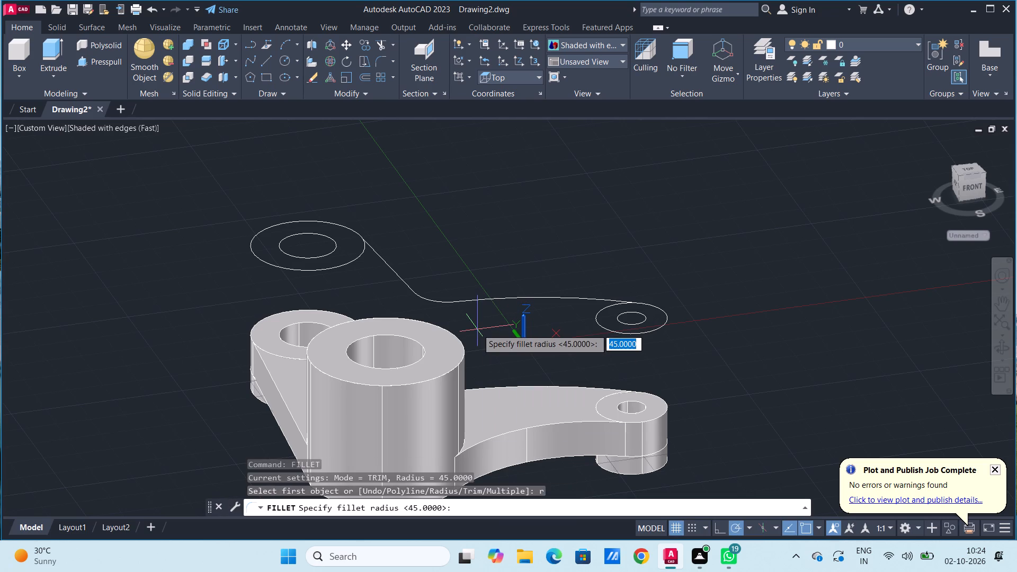
{"action": "type", "text": "45"}
{"action": "key", "text": "Return"}
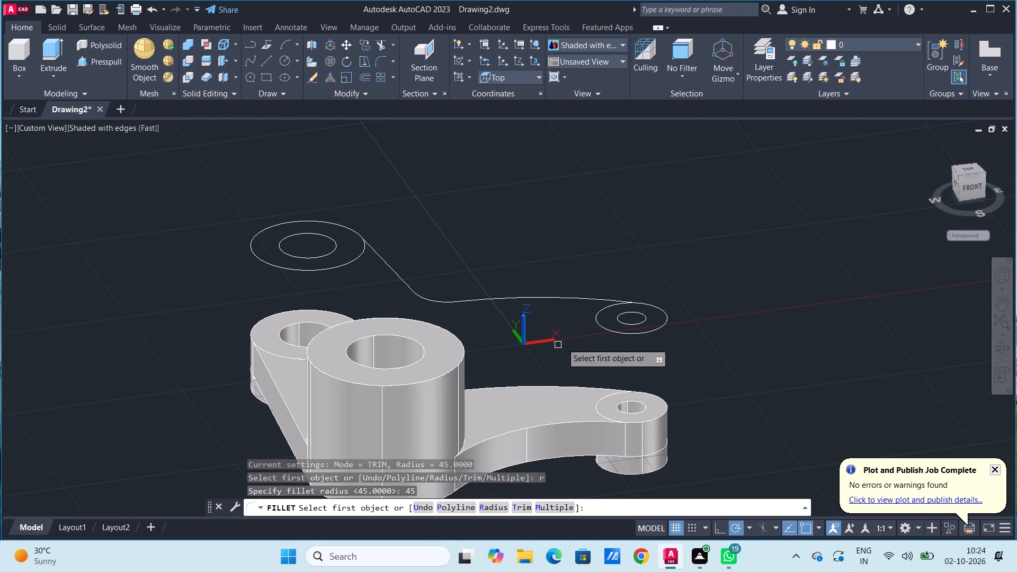
{"action": "left_click", "coordinate": [605, 330]}
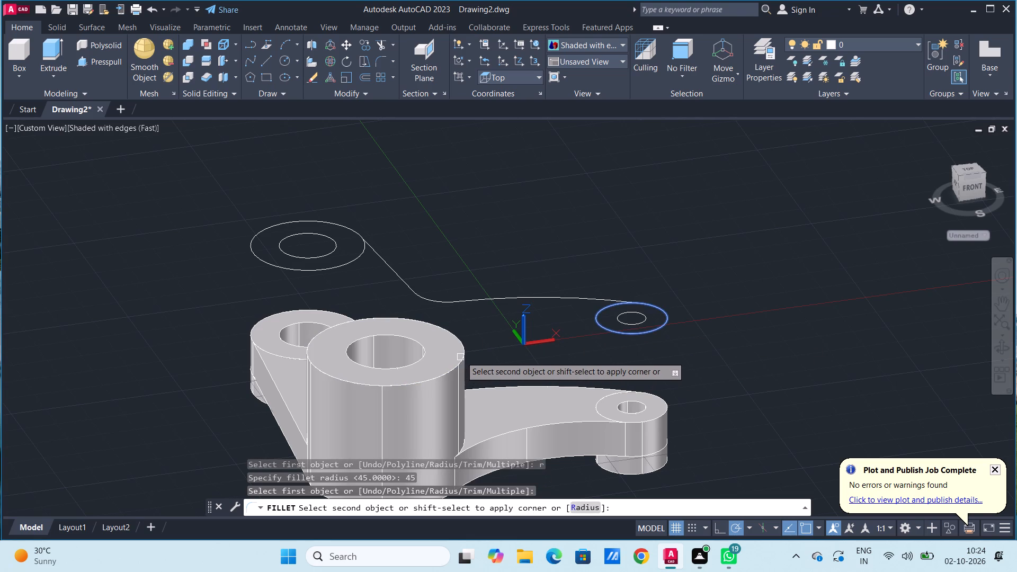
{"action": "left_click", "coordinate": [457, 364]}
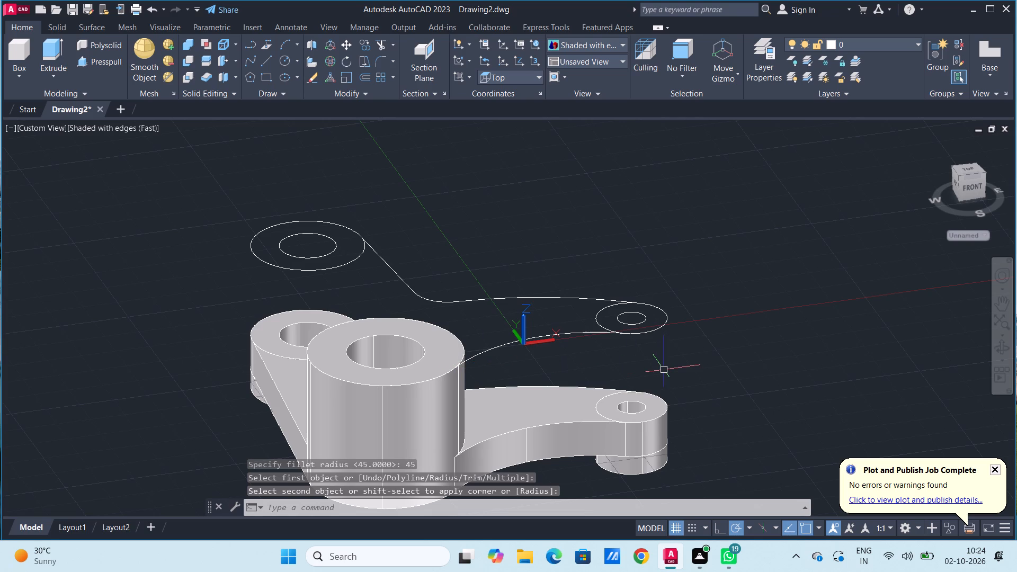
{"action": "left_click", "coordinate": [725, 354]}
{"action": "key", "text": "Escape"}
{"action": "key", "text": "Escape"}
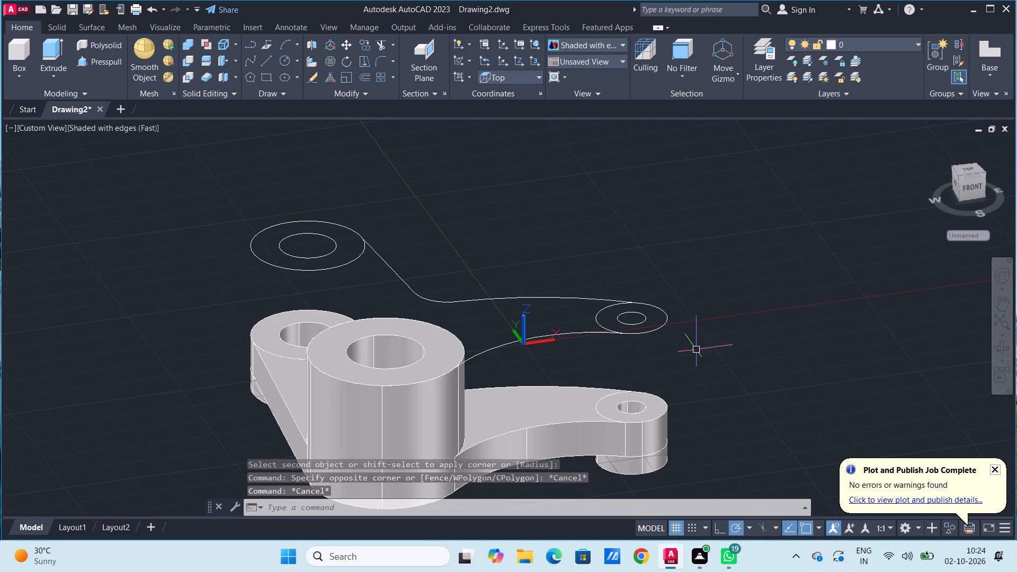
{"action": "key", "text": "Escape"}
Examine up close where the raised concave fillet arc meets the small boss's raised outer circle.
{"action": "scroll", "coordinate": [615, 335], "scroll_direction": "up", "scroll_amount": 8}
{"action": "scroll", "coordinate": [715, 302], "scroll_direction": "up", "scroll_amount": 3}
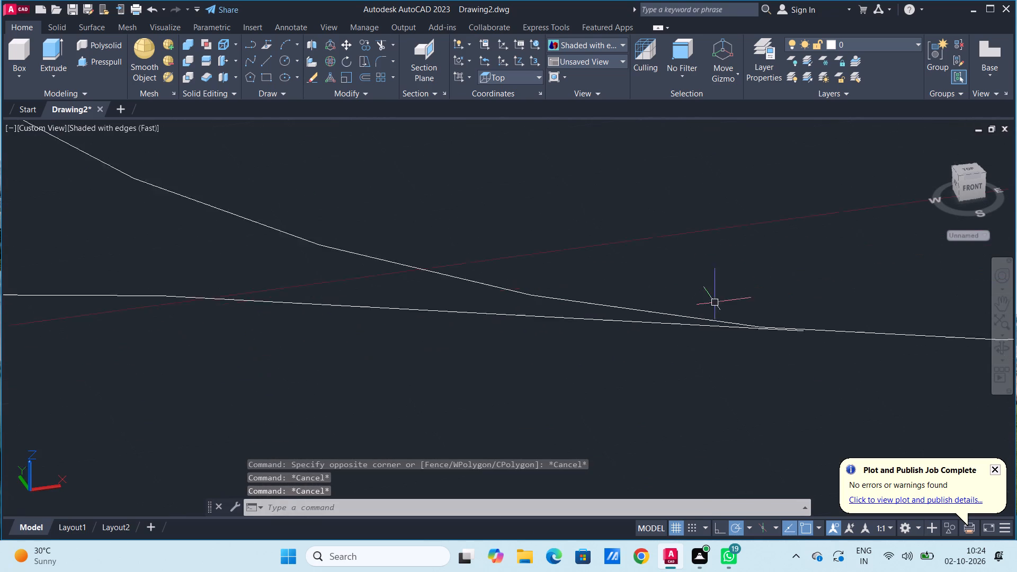
{"action": "scroll", "coordinate": [853, 352], "scroll_direction": "up", "scroll_amount": 3}
{"action": "scroll", "coordinate": [814, 334], "scroll_direction": "up", "scroll_amount": 3}
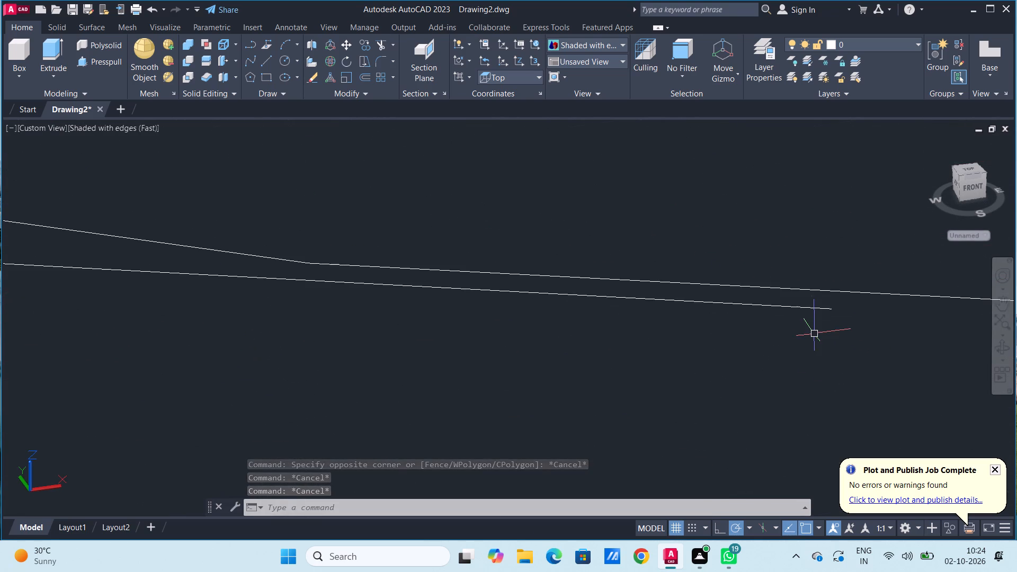
{"action": "scroll", "coordinate": [811, 328], "scroll_direction": "up", "scroll_amount": 3}
{"action": "scroll", "coordinate": [811, 328], "scroll_direction": "down", "scroll_amount": 5}
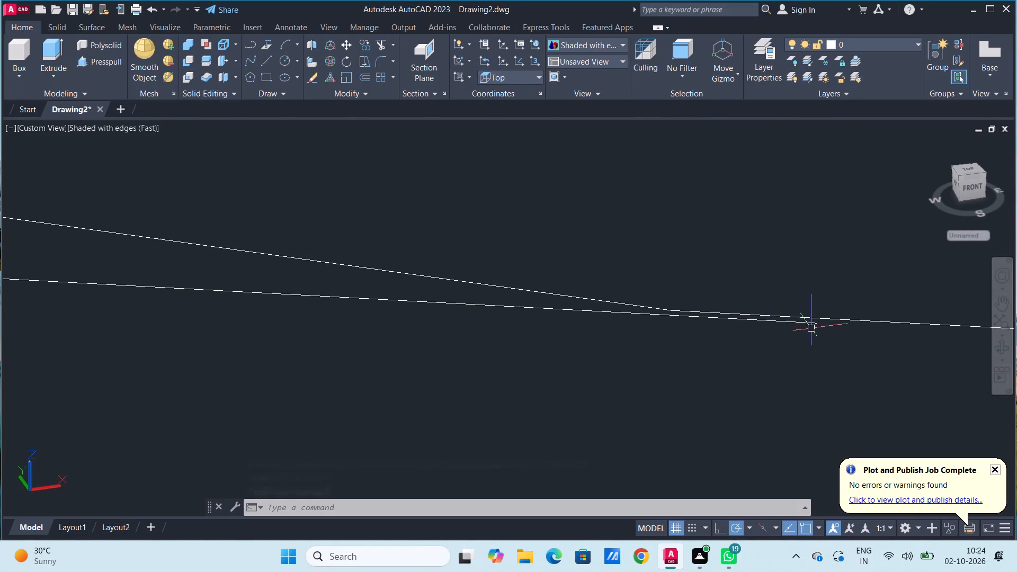
{"action": "scroll", "coordinate": [811, 328], "scroll_direction": "down", "scroll_amount": 11}
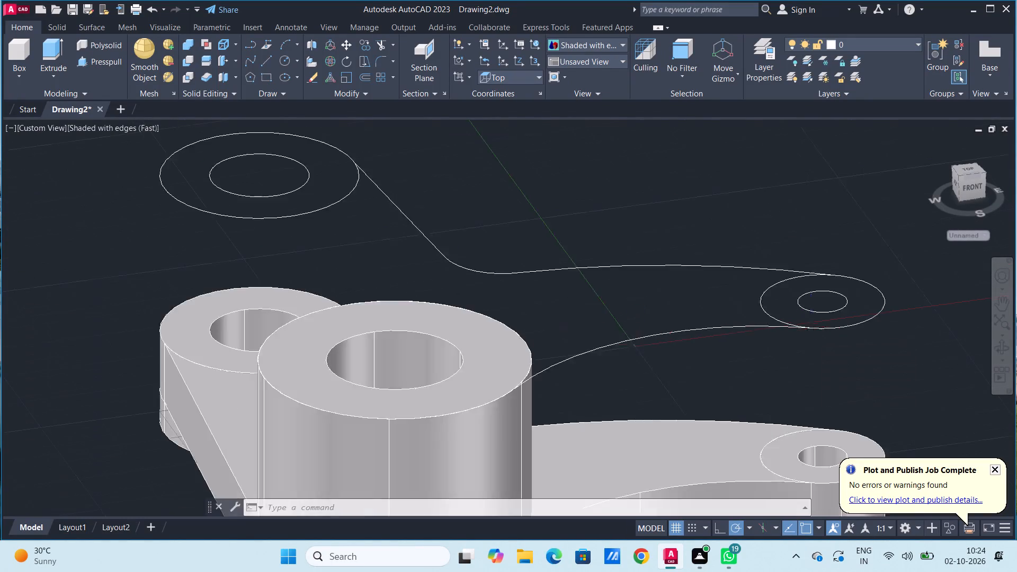
Examine the raised outline against the solid lever from nearly above, especially around the small boss's concave-side tangency.
{"action": "left_click", "coordinate": [1004, 346]}
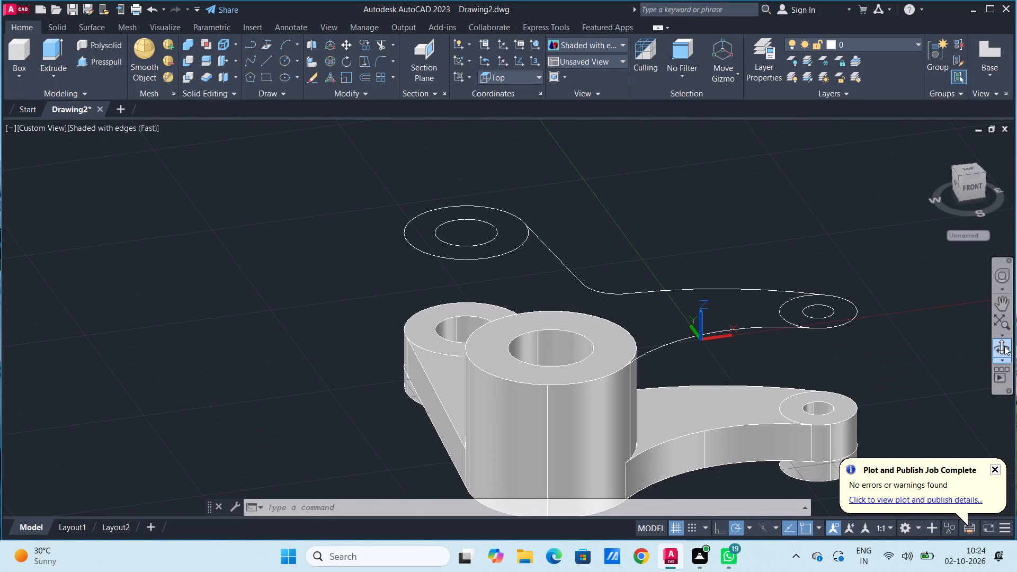
{"action": "left_click_drag", "start_coordinate": [877, 280], "coordinate": [820, 342]}
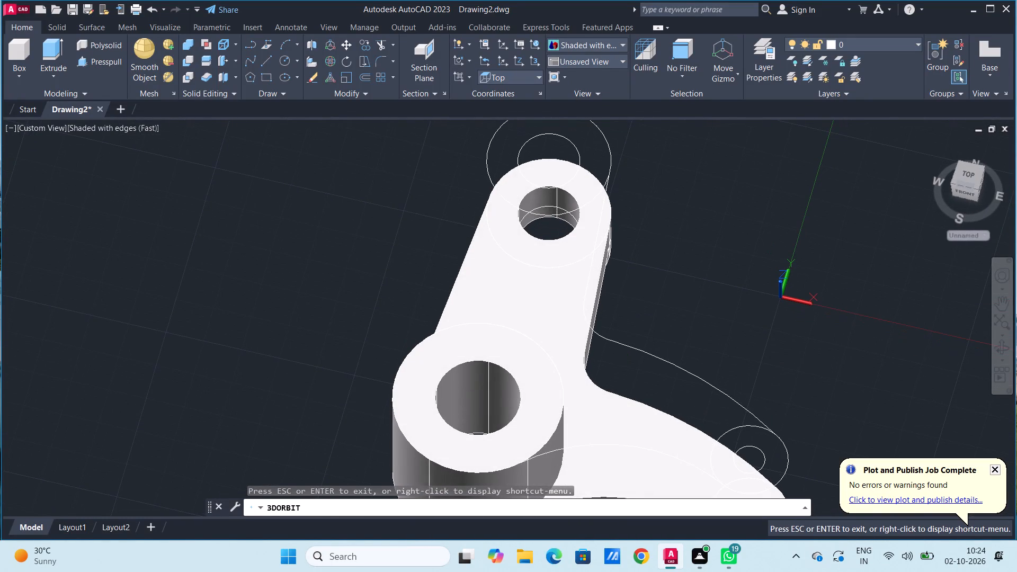
{"action": "scroll", "coordinate": [791, 353], "scroll_direction": "up", "scroll_amount": 3}
{"action": "scroll", "coordinate": [756, 347], "scroll_direction": "down", "scroll_amount": 4}
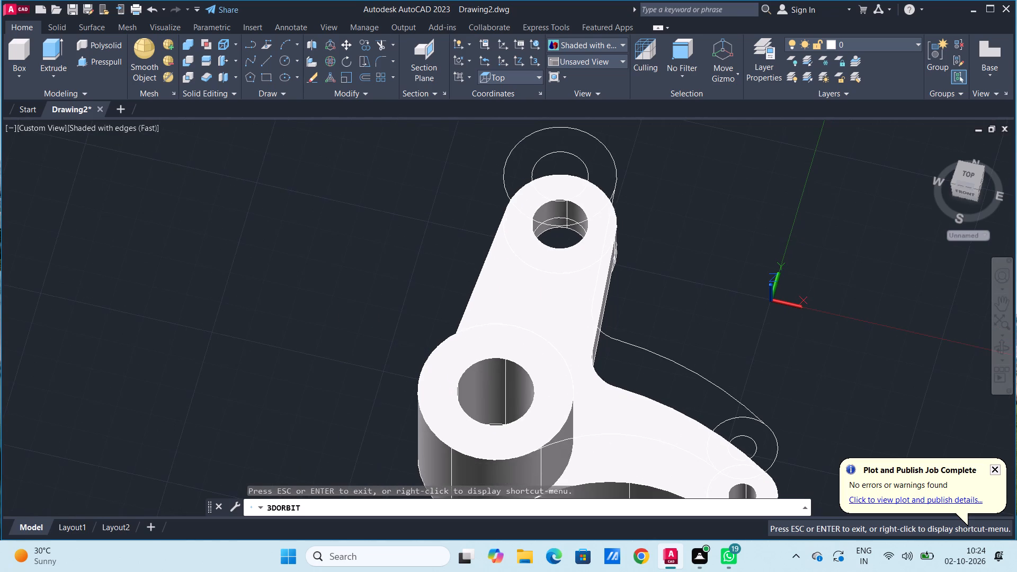
{"action": "scroll", "coordinate": [747, 351], "scroll_direction": "down", "scroll_amount": 4}
{"action": "left_click_drag", "start_coordinate": [745, 351], "coordinate": [731, 385]}
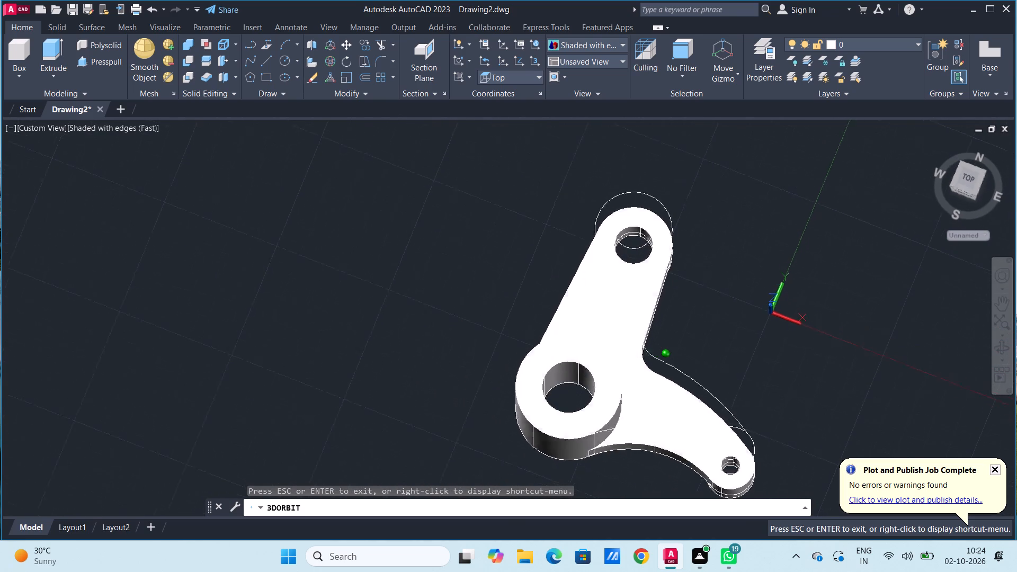
{"action": "left_click_drag", "start_coordinate": [731, 385], "coordinate": [718, 414]}
{"action": "scroll", "coordinate": [717, 455], "scroll_direction": "up", "scroll_amount": 4}
{"action": "scroll", "coordinate": [698, 476], "scroll_direction": "down", "scroll_amount": 4}
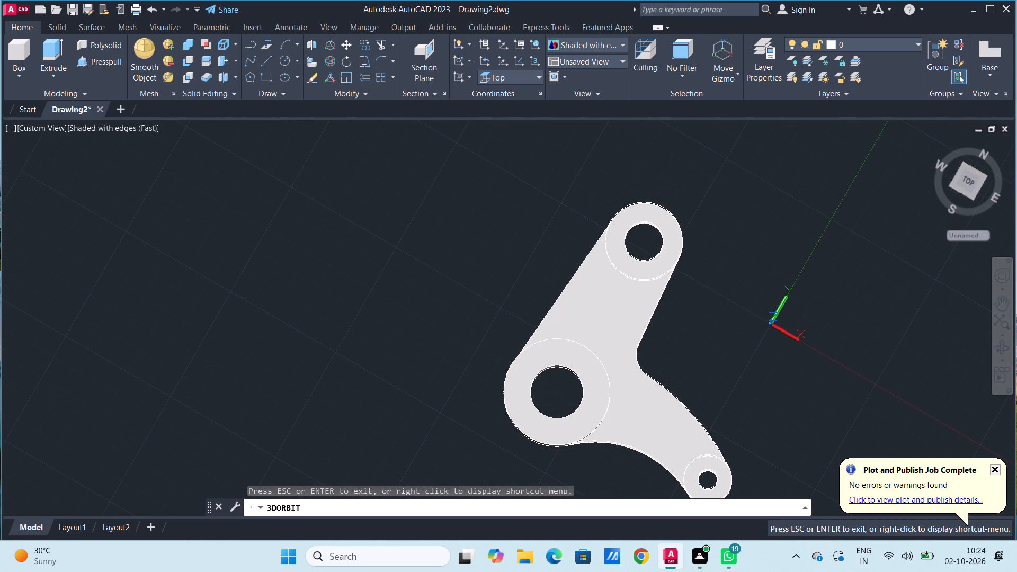
{"action": "middle_click_drag", "start_coordinate": [697, 473], "coordinate": [686, 299]}
{"action": "scroll", "coordinate": [677, 301], "scroll_direction": "down", "scroll_amount": 4}
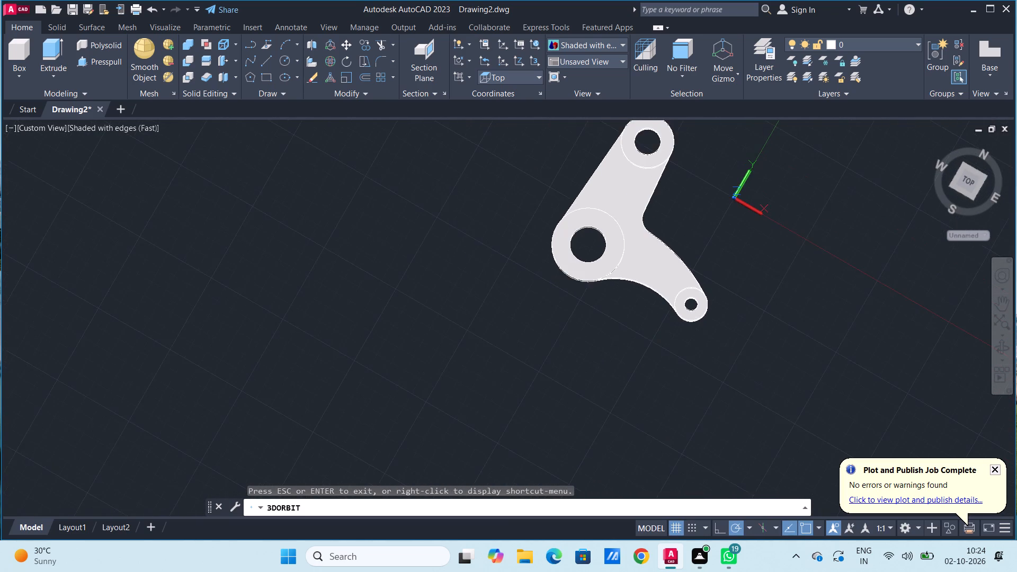
{"action": "scroll", "coordinate": [676, 299], "scroll_direction": "up", "scroll_amount": 17}
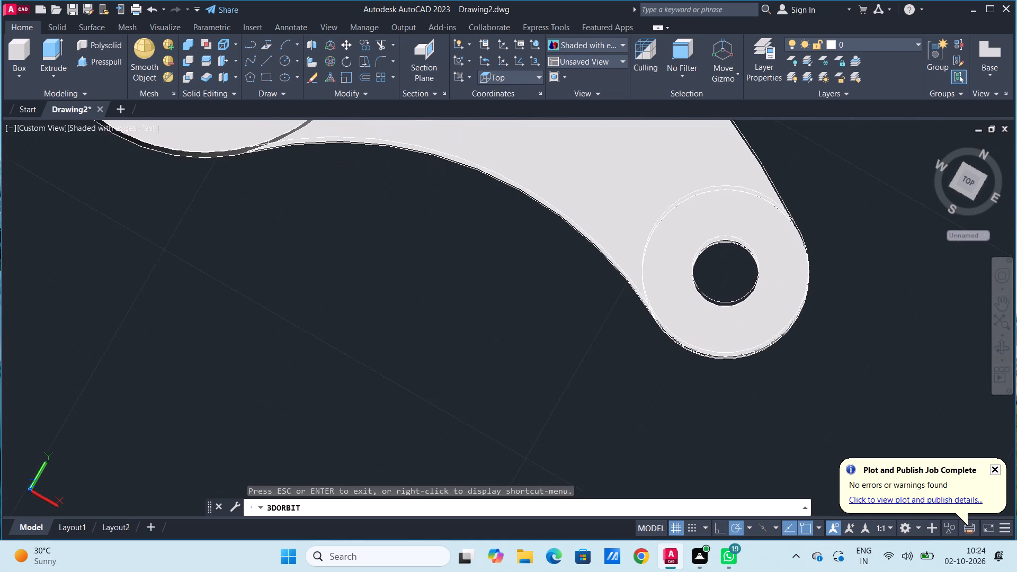
{"action": "scroll", "coordinate": [693, 320], "scroll_direction": "up", "scroll_amount": 9}
{"action": "scroll", "coordinate": [636, 327], "scroll_direction": "up", "scroll_amount": 4}
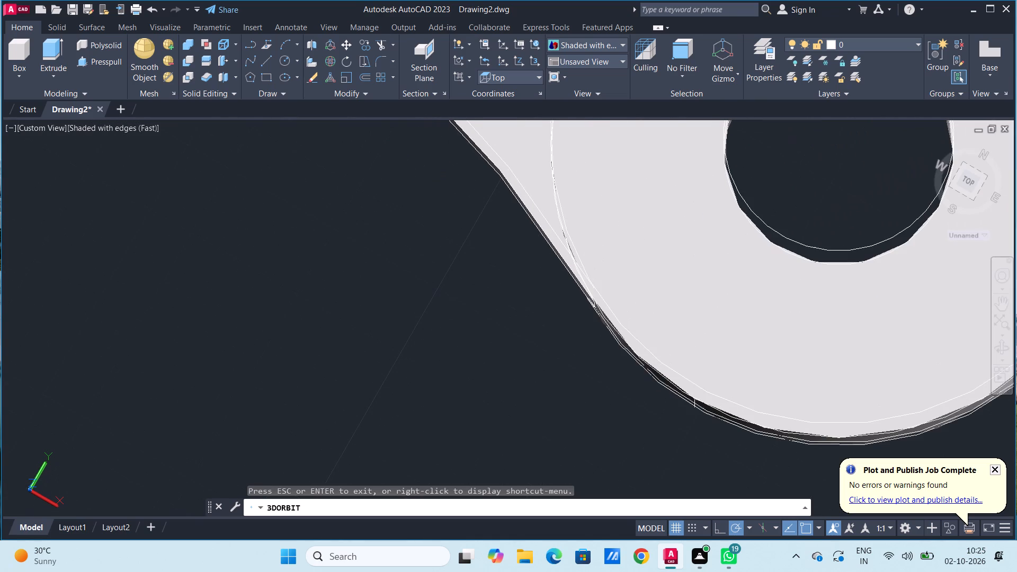
{"action": "scroll", "coordinate": [664, 343], "scroll_direction": "up", "scroll_amount": 8}
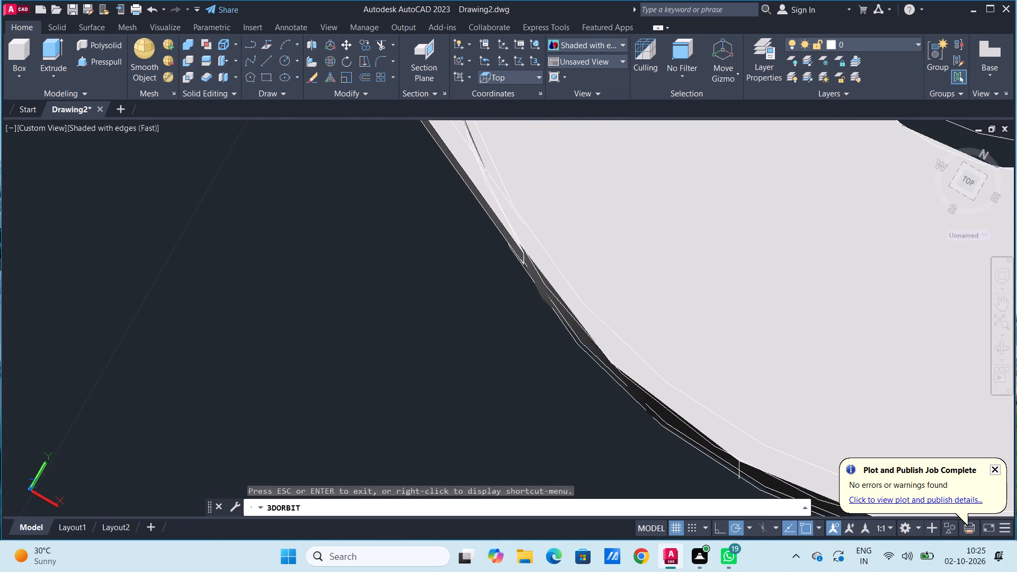
{"action": "scroll", "coordinate": [643, 346], "scroll_direction": "up", "scroll_amount": 1}
{"action": "scroll", "coordinate": [643, 346], "scroll_direction": "down", "scroll_amount": 15}
{"action": "scroll", "coordinate": [638, 343], "scroll_direction": "down", "scroll_amount": 12}
{"action": "scroll", "coordinate": [638, 343], "scroll_direction": "down", "scroll_amount": 12}
{"action": "middle_click_drag", "start_coordinate": [663, 197], "coordinate": [675, 235]}
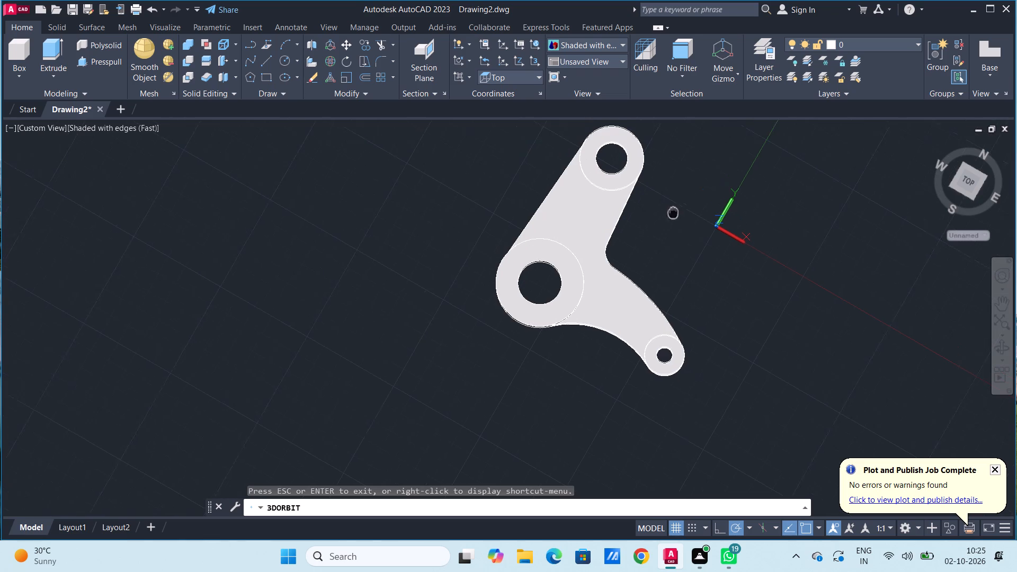
{"action": "middle_click_drag", "start_coordinate": [675, 235], "coordinate": [680, 261]}
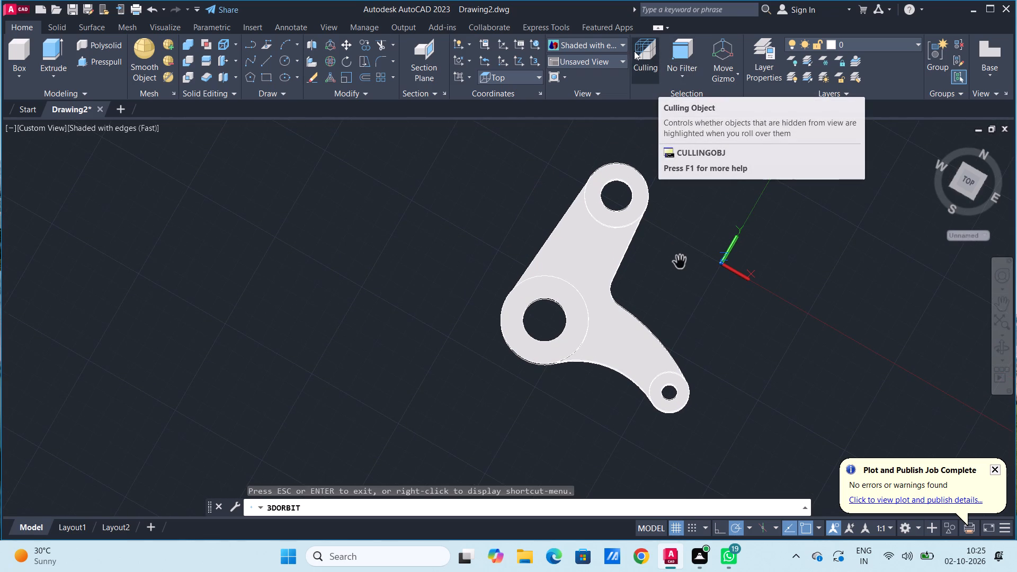
Set the visual style to 2D Wireframe.
{"action": "left_click", "coordinate": [621, 43]}
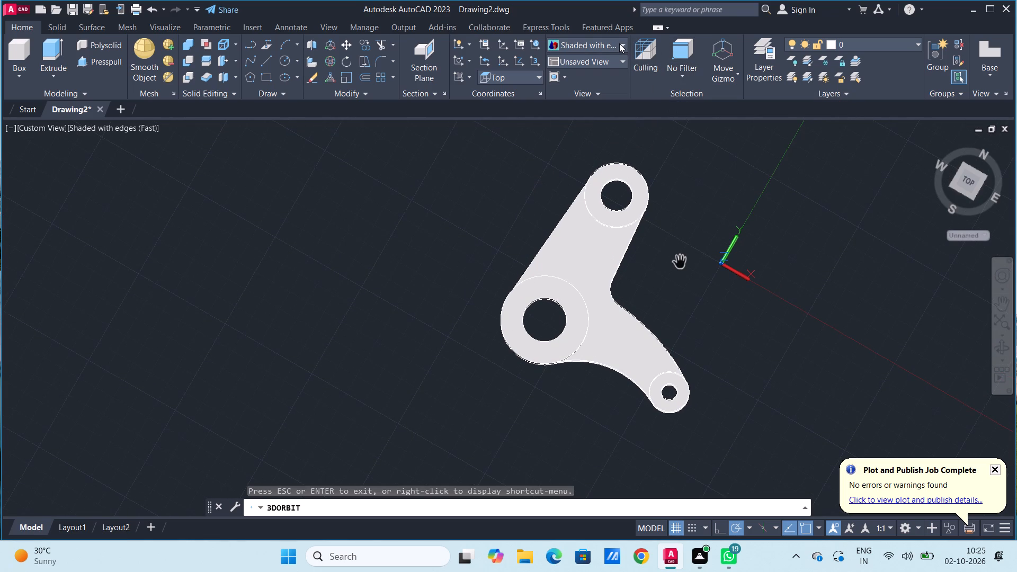
{"action": "left_click", "coordinate": [621, 44]}
{"action": "left_click", "coordinate": [623, 44]}
{"action": "left_click", "coordinate": [623, 44]}
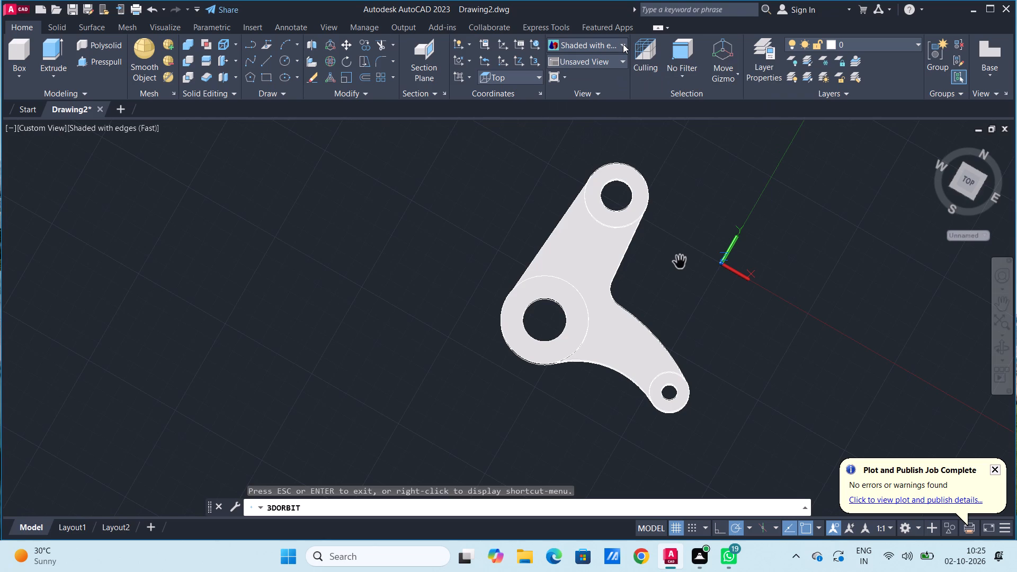
{"action": "left_click", "coordinate": [623, 44]}
{"action": "left_click", "coordinate": [578, 81]}
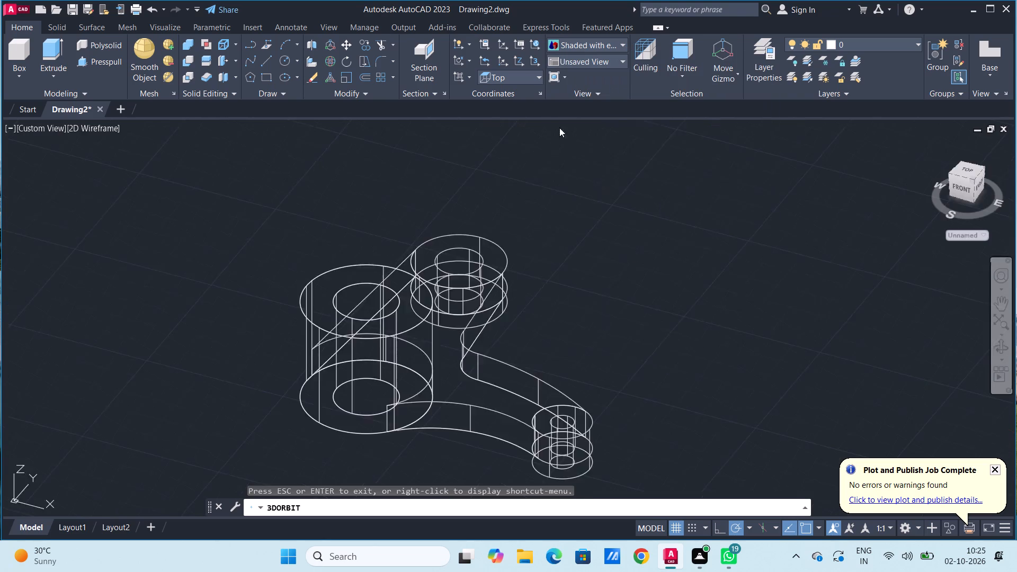
Examine the raised outline obliquely in wireframe, checking the concave arc's junction with the small boss's raised outer circle.
{"action": "middle_click_drag", "start_coordinate": [475, 294], "coordinate": [501, 229]}
{"action": "scroll", "coordinate": [501, 229], "scroll_direction": "up", "scroll_amount": 1}
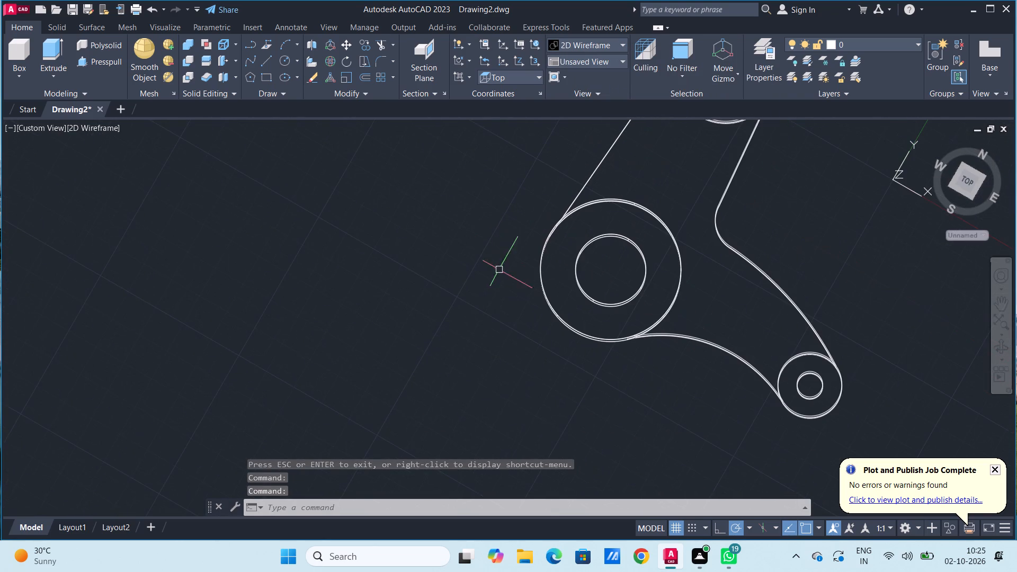
{"action": "left_click", "coordinate": [995, 353]}
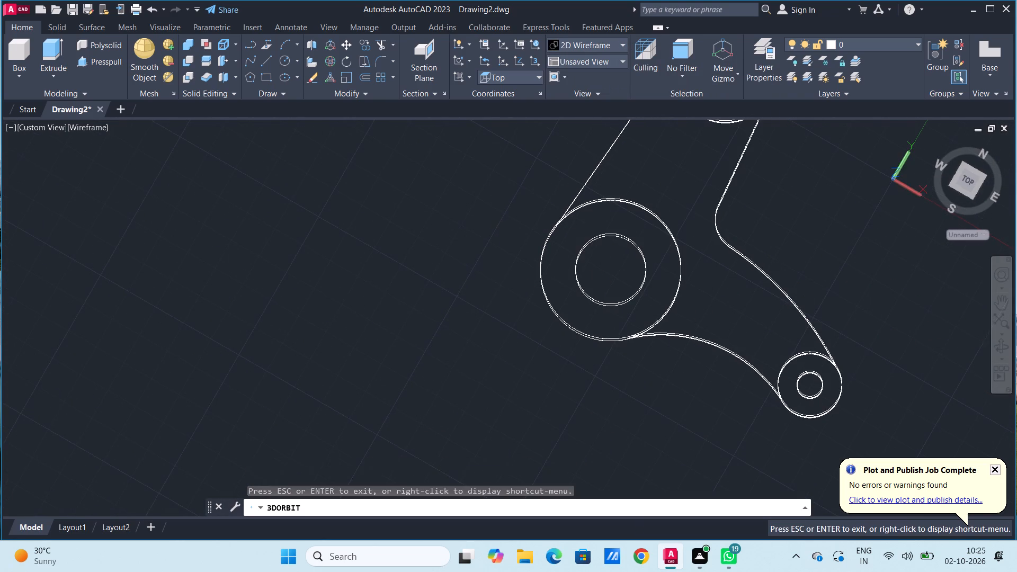
{"action": "left_click_drag", "start_coordinate": [895, 331], "coordinate": [888, 263]}
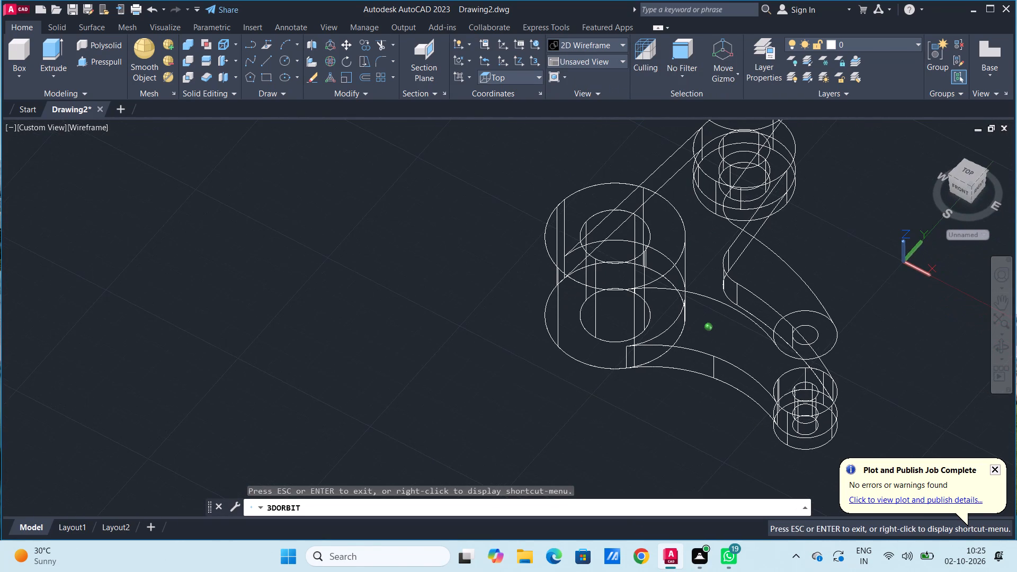
{"action": "left_click_drag", "start_coordinate": [888, 263], "coordinate": [877, 207]}
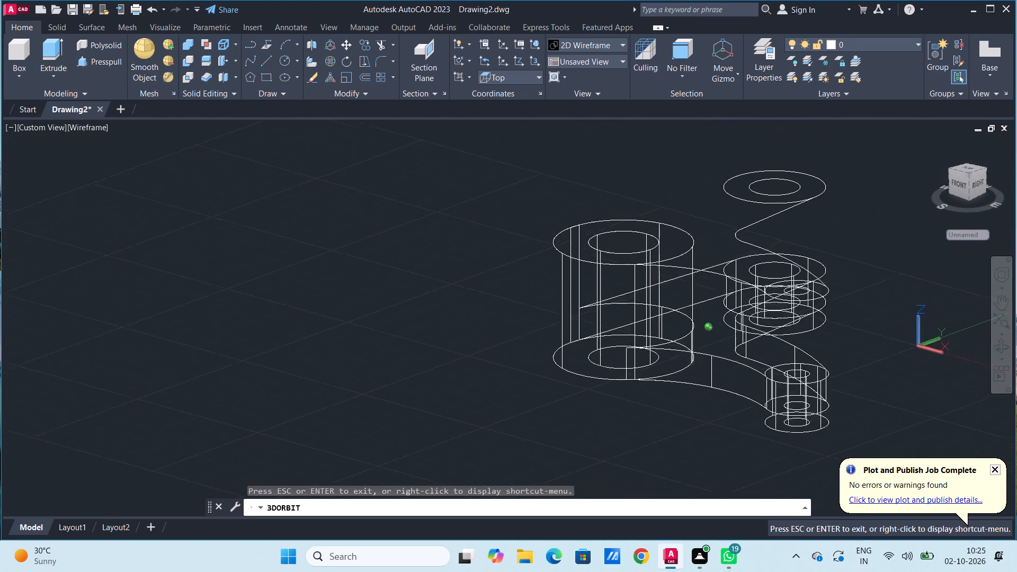
{"action": "left_click_drag", "start_coordinate": [877, 207], "coordinate": [932, 250]}
{"action": "key", "text": "Escape"}
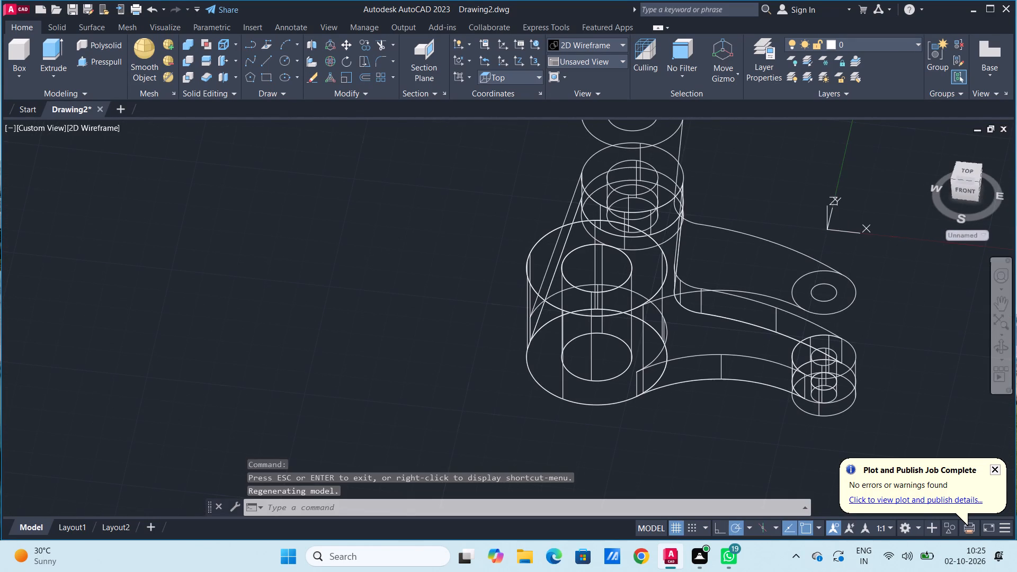
{"action": "scroll", "coordinate": [810, 316], "scroll_direction": "down", "scroll_amount": 4}
{"action": "scroll", "coordinate": [803, 314], "scroll_direction": "up", "scroll_amount": 4}
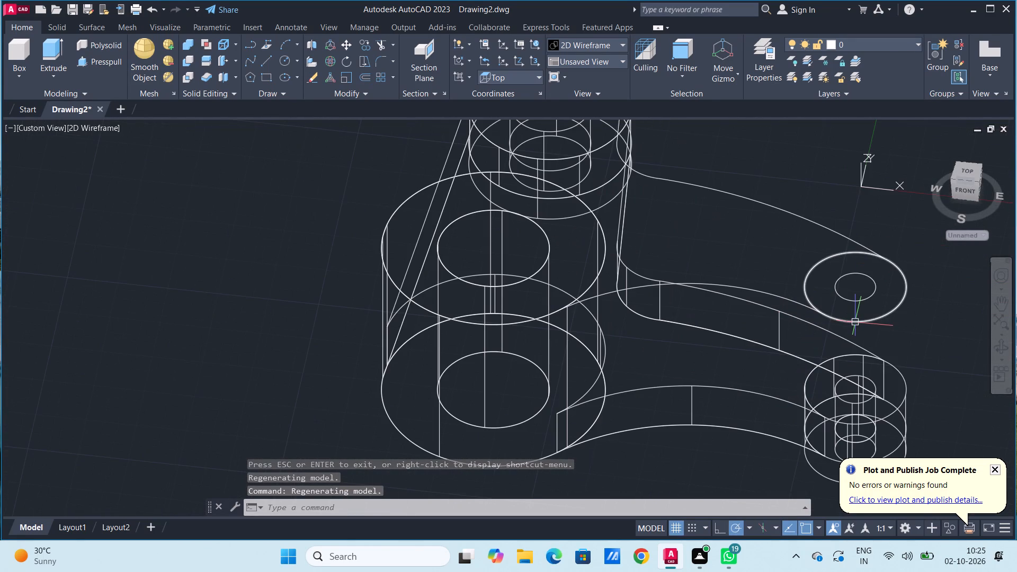
{"action": "scroll", "coordinate": [855, 322], "scroll_direction": "up", "scroll_amount": 5}
{"action": "scroll", "coordinate": [636, 260], "scroll_direction": "up", "scroll_amount": 2}
{"action": "scroll", "coordinate": [450, 267], "scroll_direction": "up", "scroll_amount": 2}
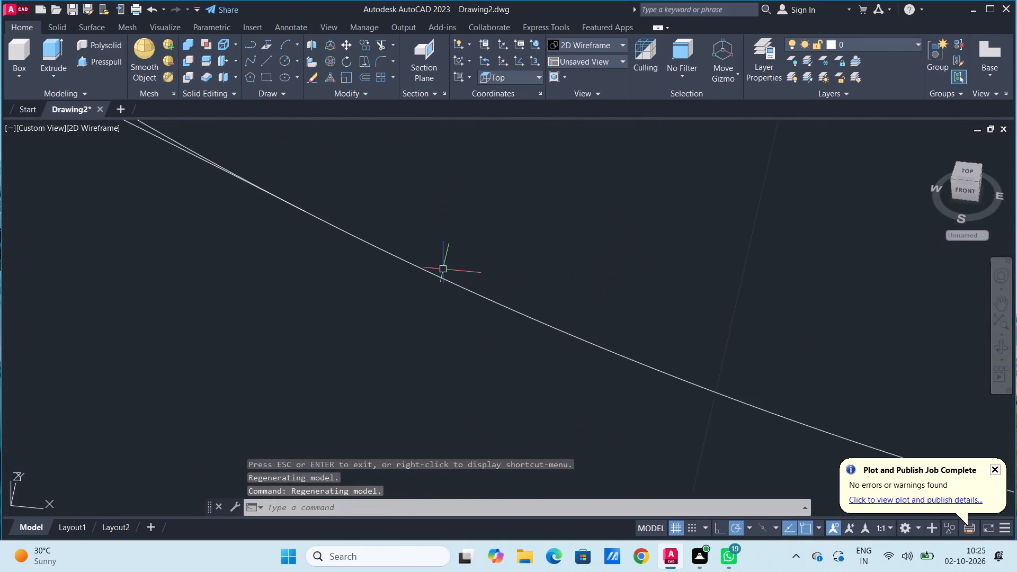
{"action": "scroll", "coordinate": [443, 269], "scroll_direction": "up", "scroll_amount": 1}
{"action": "scroll", "coordinate": [401, 291], "scroll_direction": "up", "scroll_amount": 3}
{"action": "scroll", "coordinate": [401, 291], "scroll_direction": "down", "scroll_amount": 6}
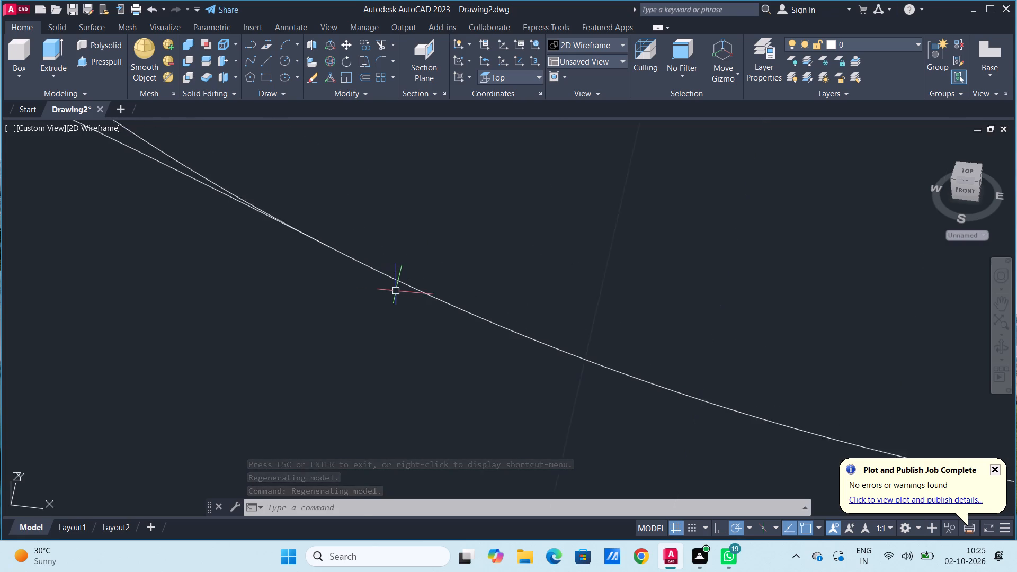
{"action": "scroll", "coordinate": [396, 291], "scroll_direction": "down", "scroll_amount": 1}
{"action": "scroll", "coordinate": [338, 269], "scroll_direction": "up", "scroll_amount": 5}
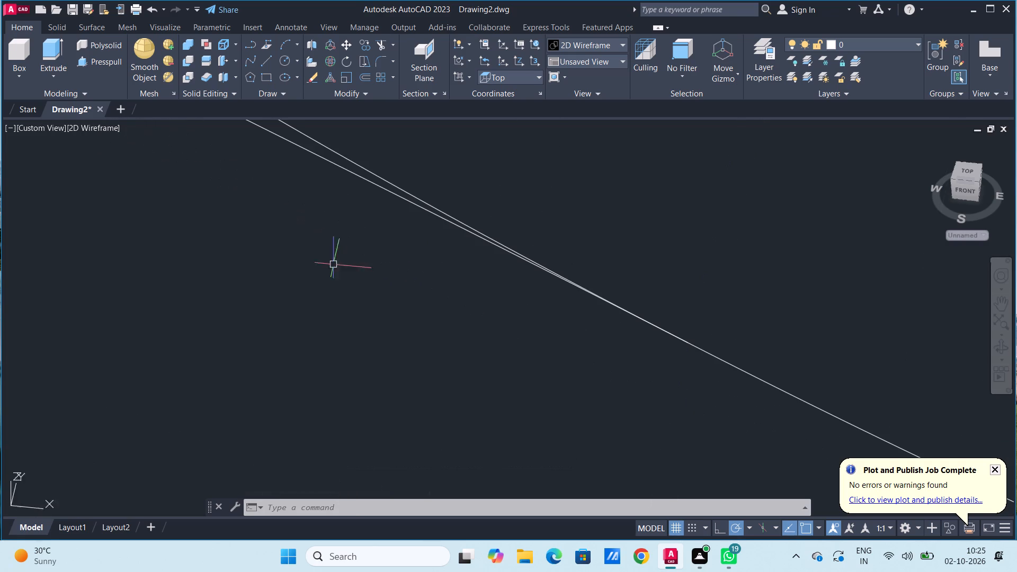
{"action": "scroll", "coordinate": [333, 264], "scroll_direction": "up", "scroll_amount": 1}
{"action": "scroll", "coordinate": [459, 273], "scroll_direction": "down", "scroll_amount": 2}
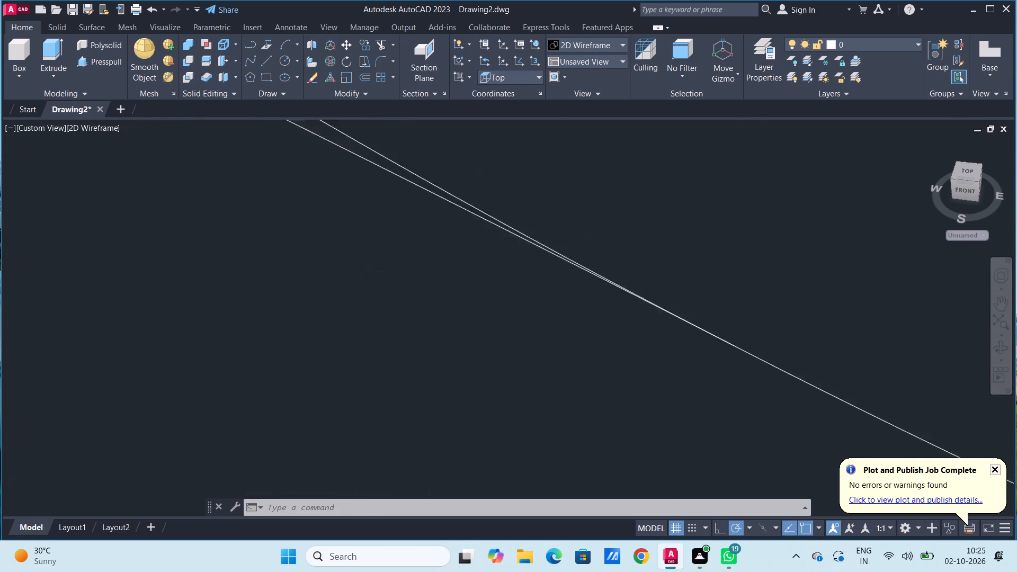
{"action": "scroll", "coordinate": [459, 273], "scroll_direction": "down", "scroll_amount": 13}
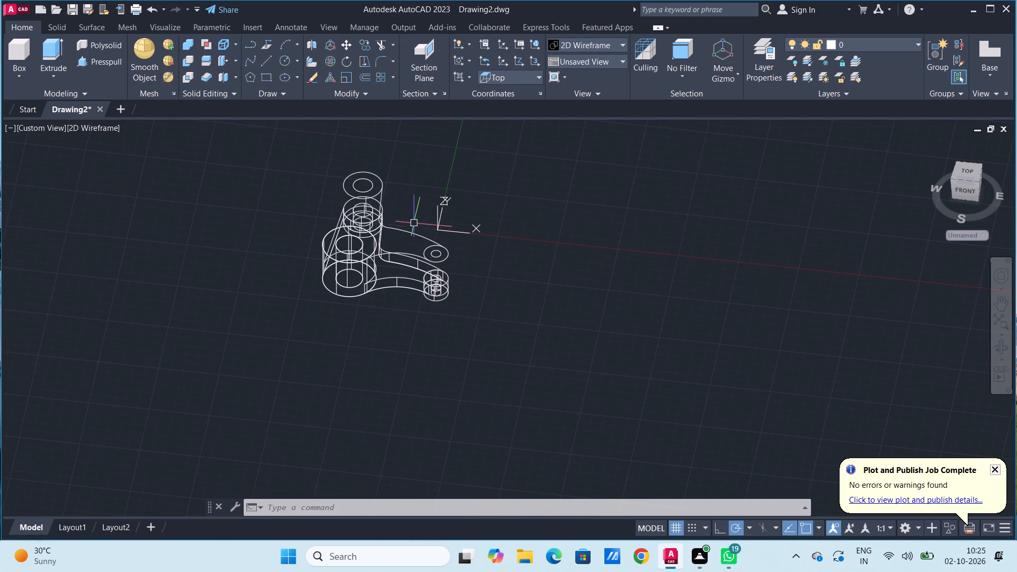
Delete the raised upper outline polyline that ends at the small boss's raised outer circle.
{"action": "scroll", "coordinate": [430, 242], "scroll_direction": "up", "scroll_amount": 3}
{"action": "scroll", "coordinate": [484, 252], "scroll_direction": "up", "scroll_amount": 4}
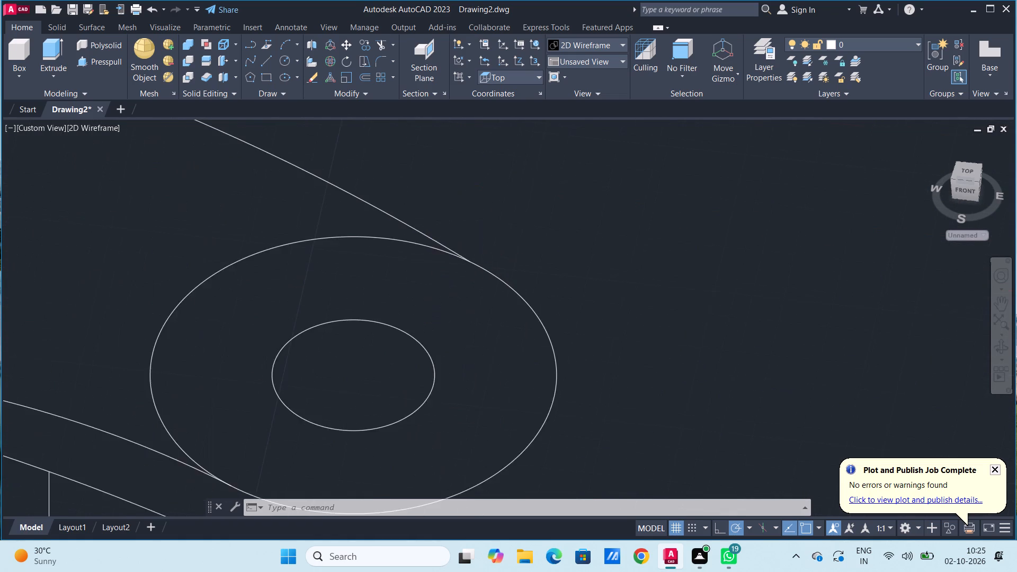
{"action": "scroll", "coordinate": [458, 259], "scroll_direction": "up", "scroll_amount": 8}
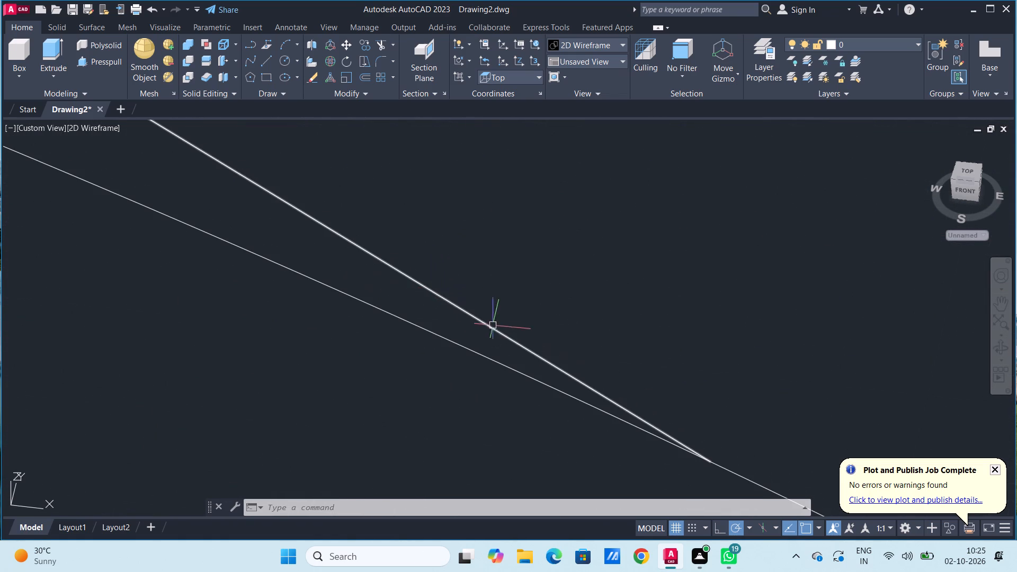
{"action": "scroll", "coordinate": [704, 460], "scroll_direction": "up", "scroll_amount": 7}
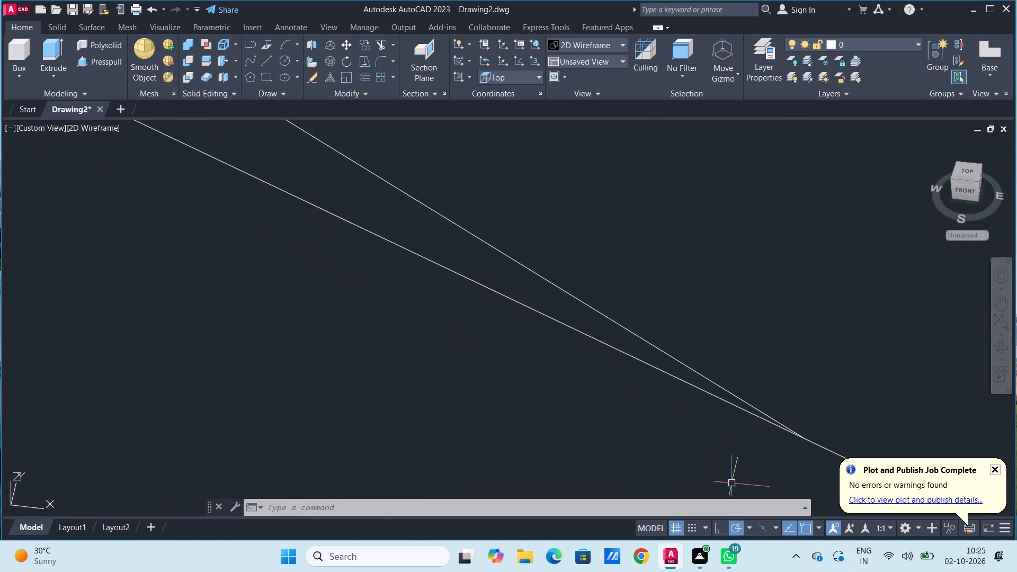
{"action": "scroll", "coordinate": [779, 445], "scroll_direction": "up", "scroll_amount": 3}
{"action": "scroll", "coordinate": [863, 417], "scroll_direction": "up", "scroll_amount": 4}
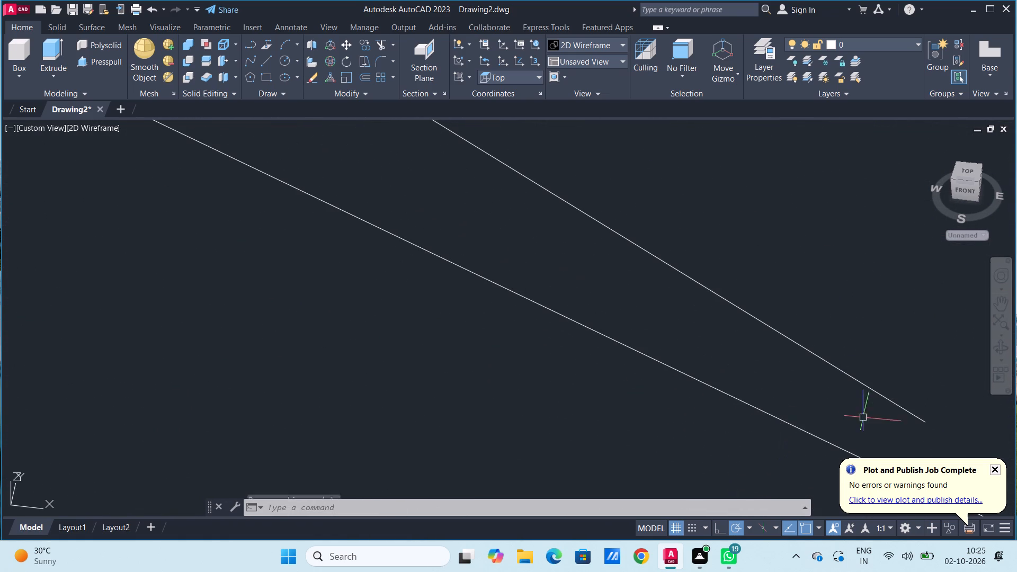
{"action": "scroll", "coordinate": [867, 422], "scroll_direction": "down", "scroll_amount": 5}
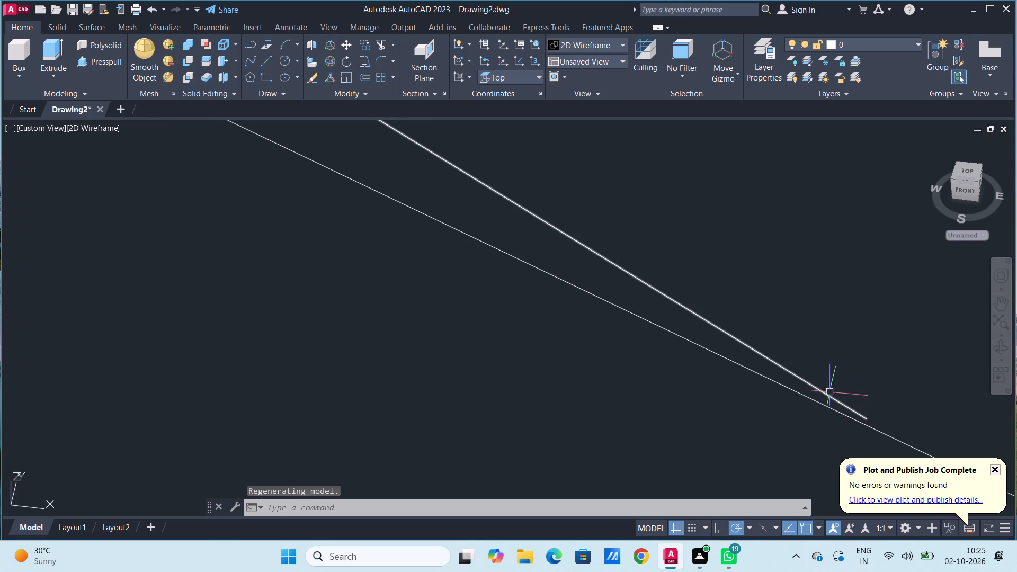
{"action": "left_click", "coordinate": [816, 389]}
{"action": "key", "text": "Delete"}
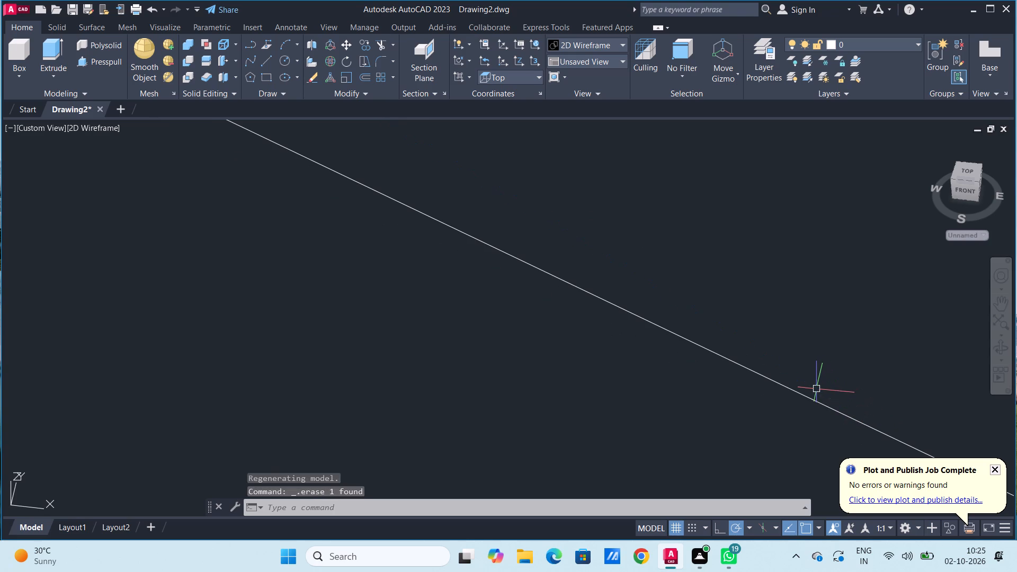
Draw a straight line on the lever's west side from the medium boss's raised outer circle to the large boss's top outer circle.
{"action": "scroll", "coordinate": [634, 359], "scroll_direction": "down", "scroll_amount": 4}
{"action": "scroll", "coordinate": [449, 302], "scroll_direction": "down", "scroll_amount": 2}
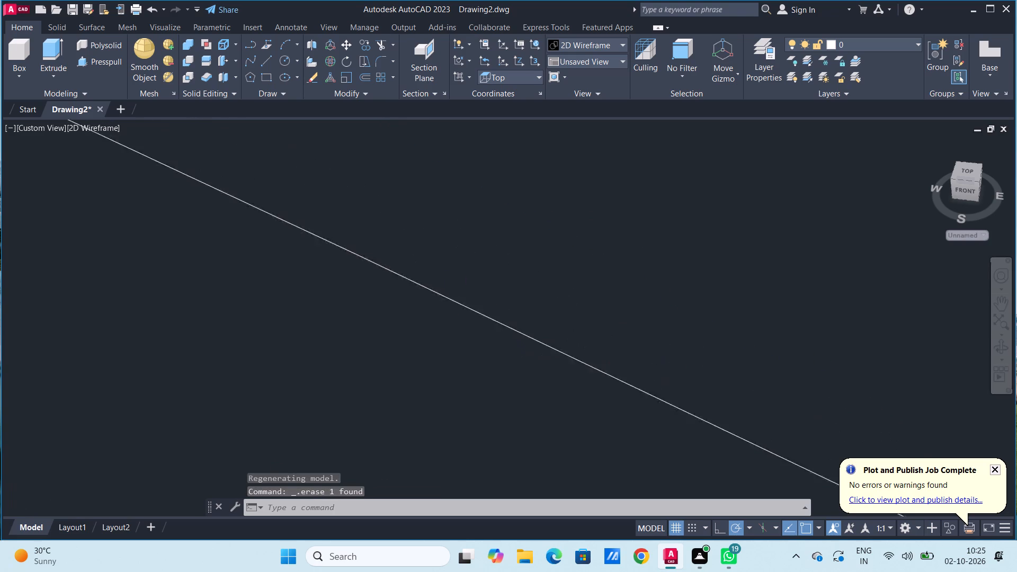
{"action": "scroll", "coordinate": [449, 301], "scroll_direction": "down", "scroll_amount": 2}
{"action": "scroll", "coordinate": [368, 299], "scroll_direction": "down", "scroll_amount": 5}
{"action": "scroll", "coordinate": [298, 278], "scroll_direction": "down", "scroll_amount": 8}
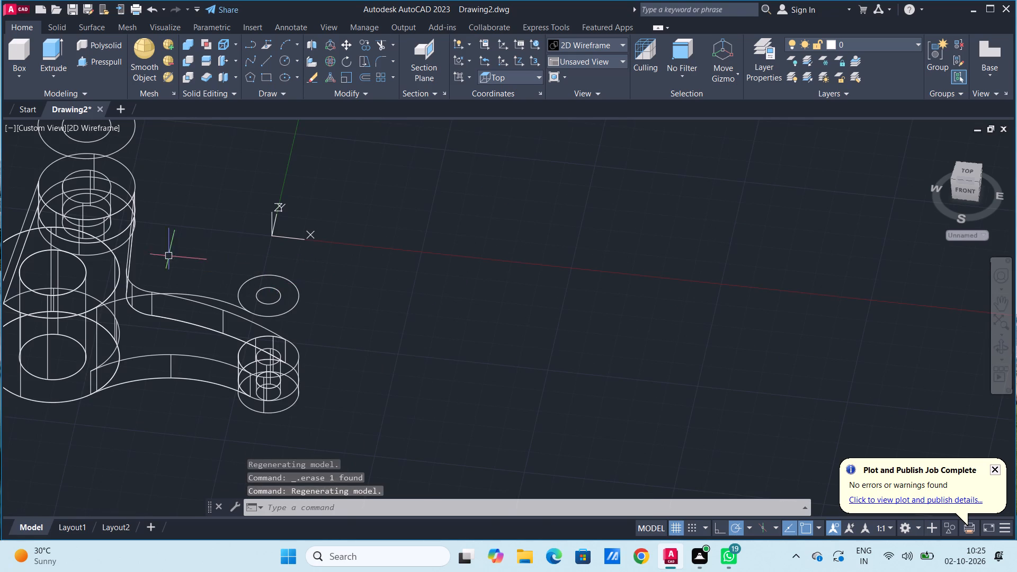
{"action": "scroll", "coordinate": [150, 192], "scroll_direction": "up", "scroll_amount": 2}
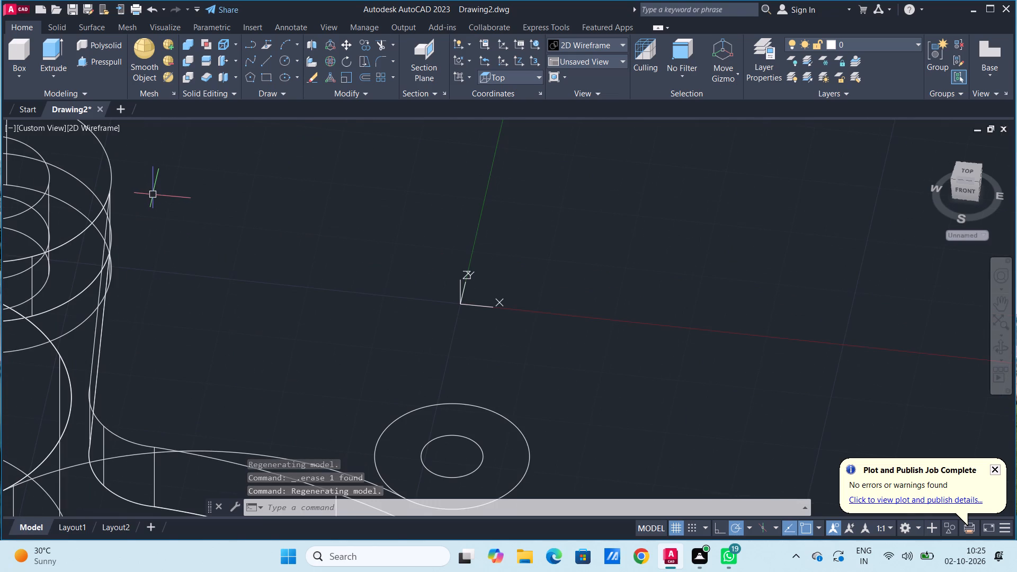
{"action": "left_click", "coordinate": [998, 351]}
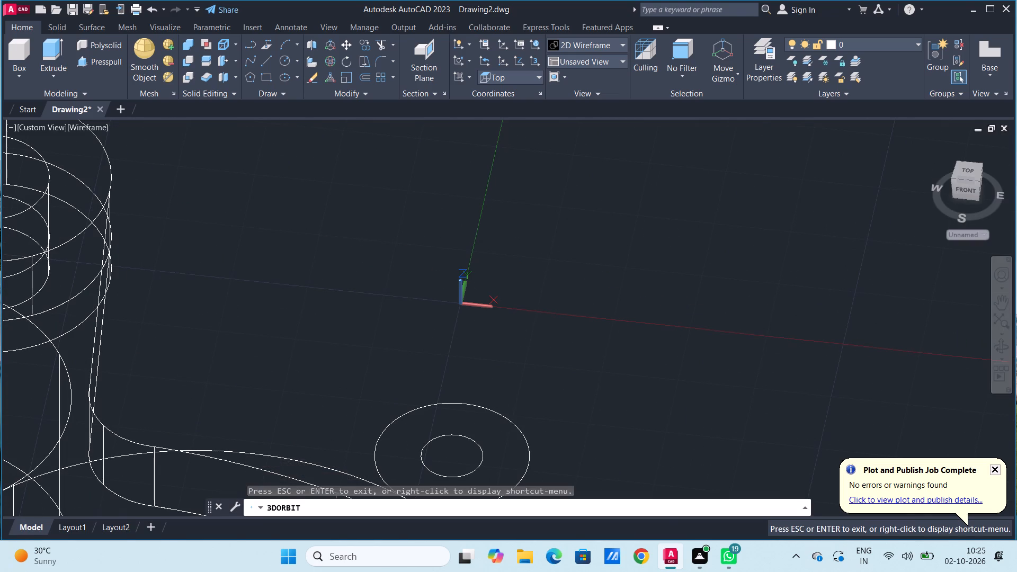
{"action": "left_click_drag", "start_coordinate": [347, 326], "coordinate": [342, 323]}
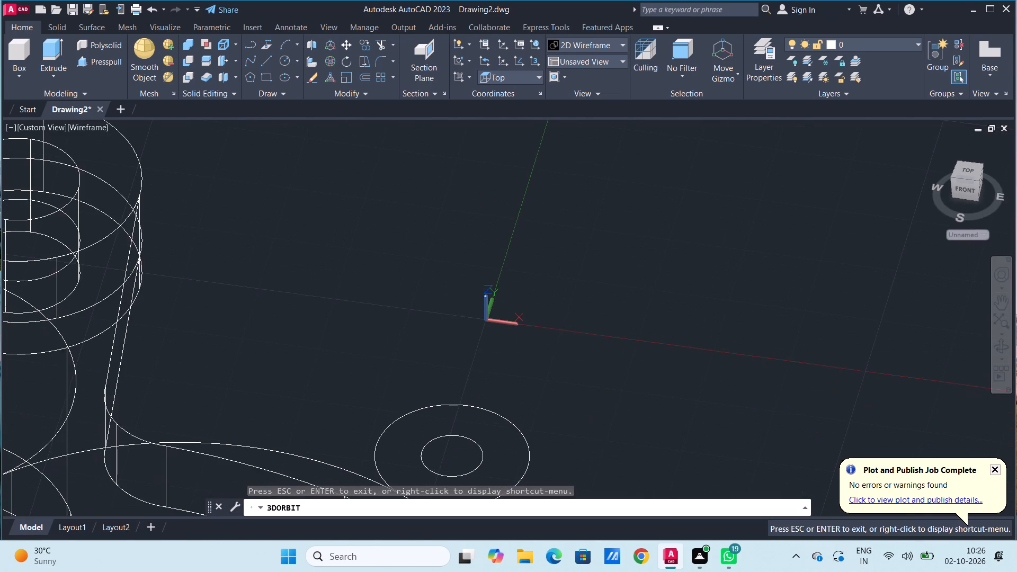
{"action": "scroll", "coordinate": [342, 323], "scroll_direction": "down", "scroll_amount": 8}
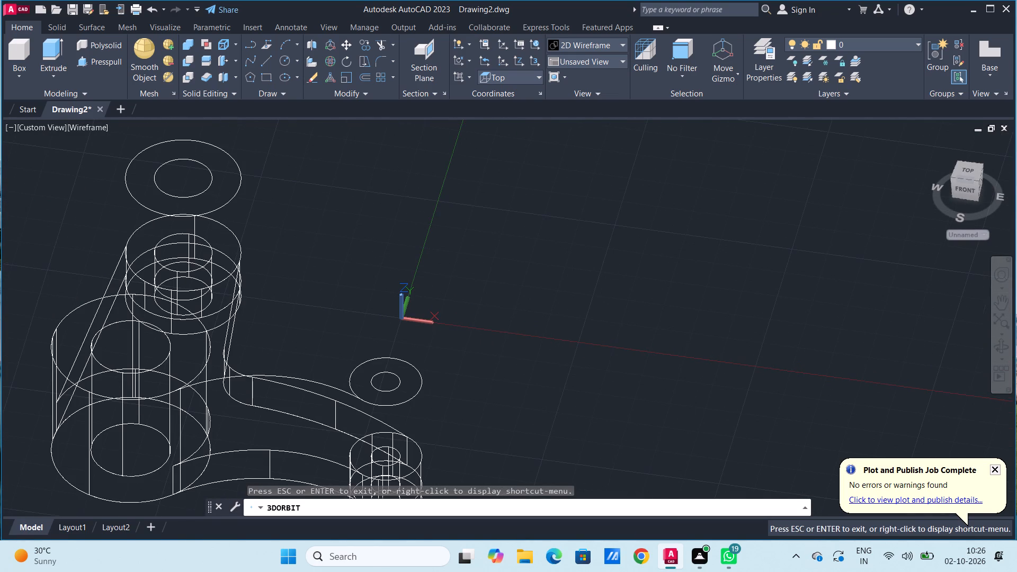
{"action": "left_click_drag", "start_coordinate": [284, 314], "coordinate": [317, 286]}
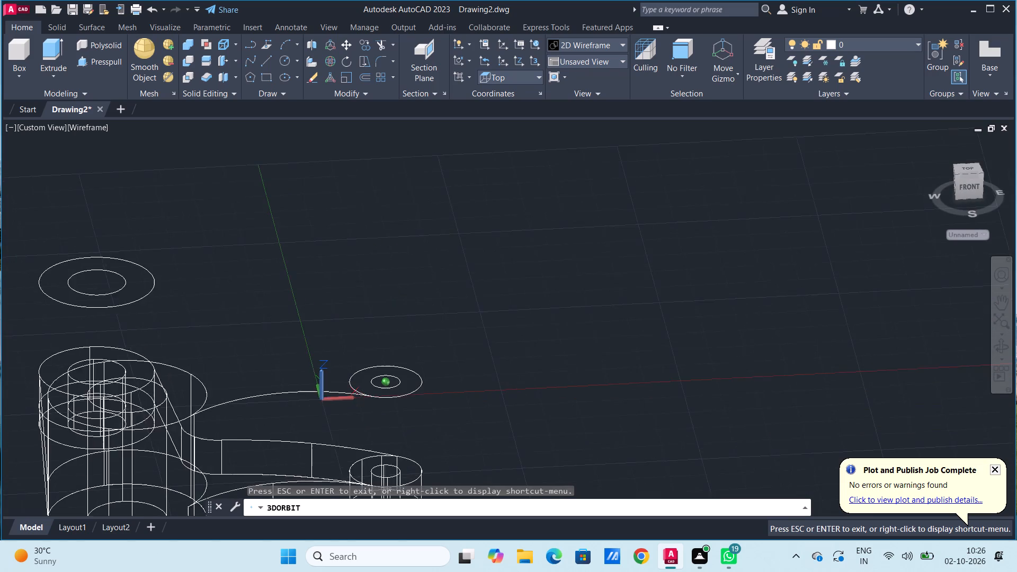
{"action": "left_click_drag", "start_coordinate": [317, 286], "coordinate": [313, 373]}
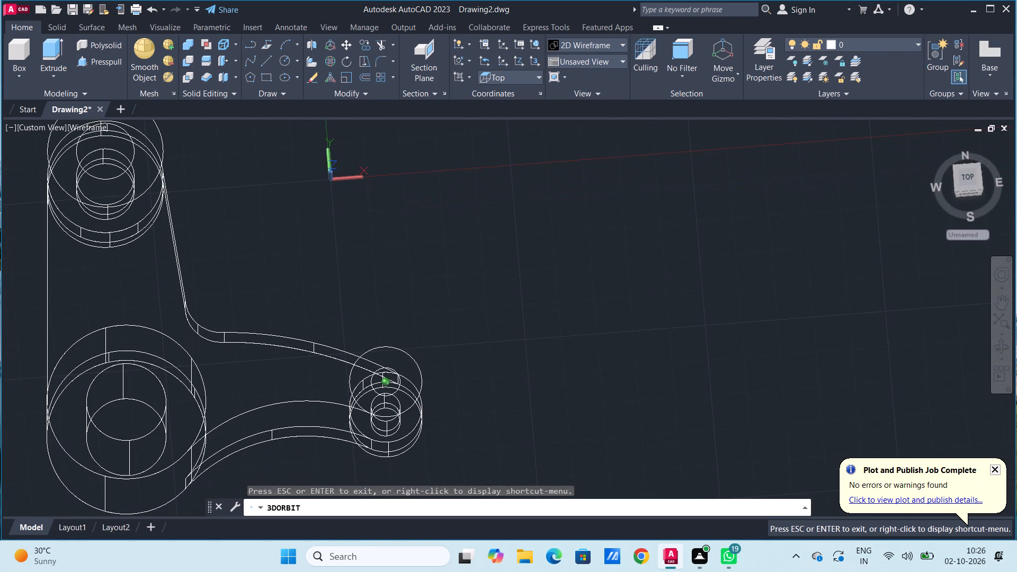
{"action": "left_click_drag", "start_coordinate": [313, 373], "coordinate": [327, 332]}
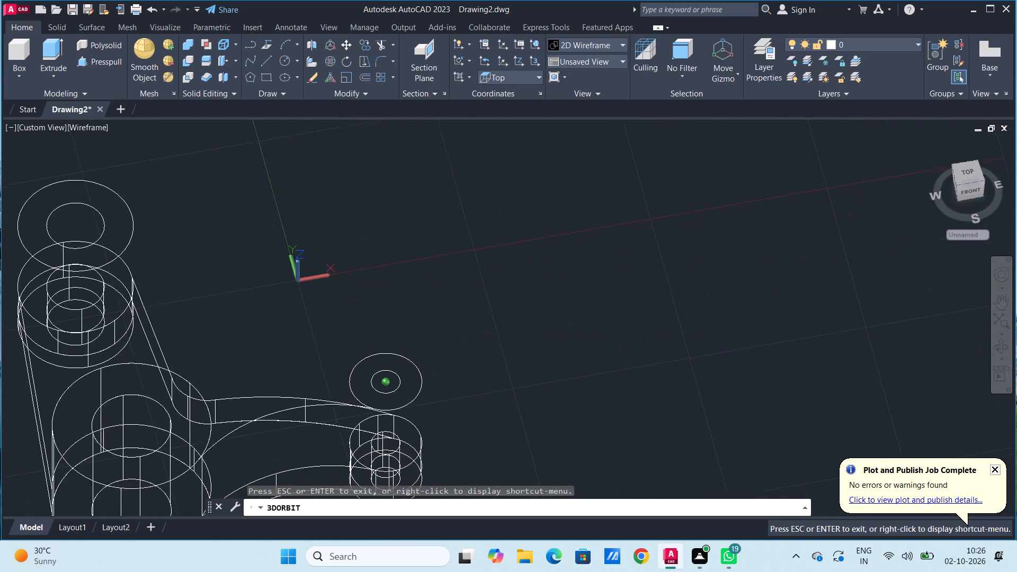
{"action": "left_click_drag", "start_coordinate": [327, 332], "coordinate": [307, 311]}
{"action": "key", "text": "Escape"}
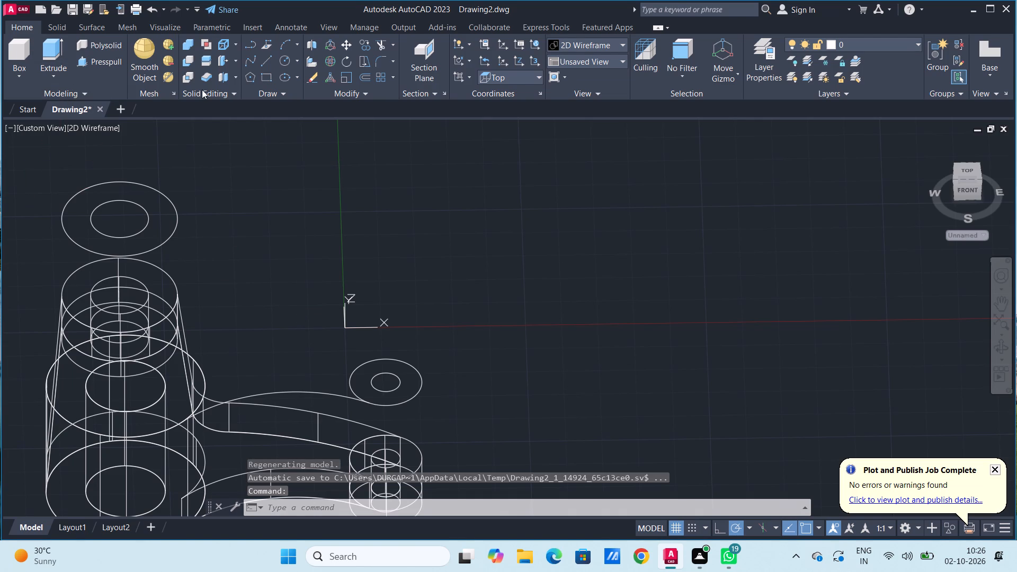
{"action": "left_click", "coordinate": [265, 63]}
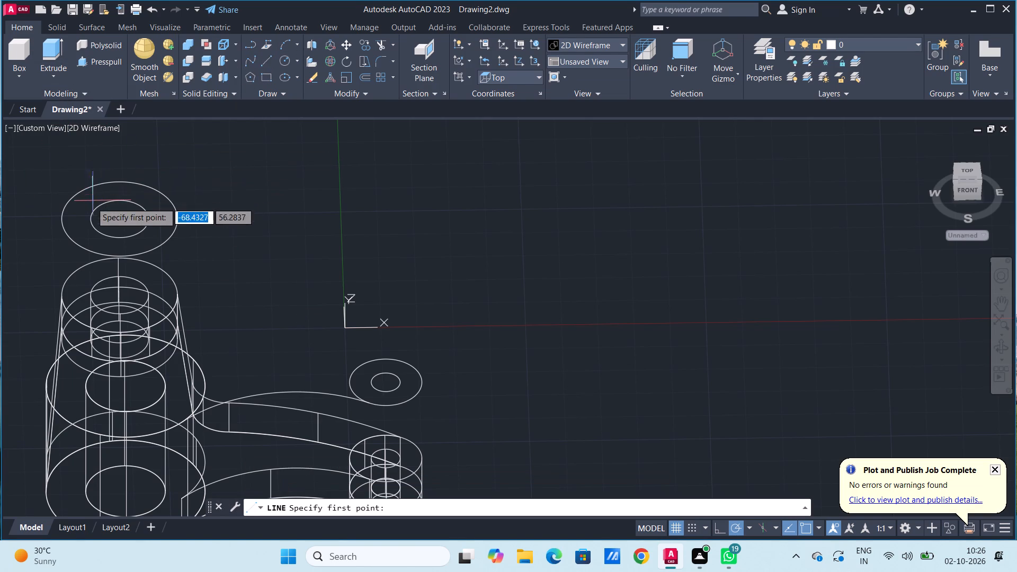
{"action": "left_click", "coordinate": [60, 218]}
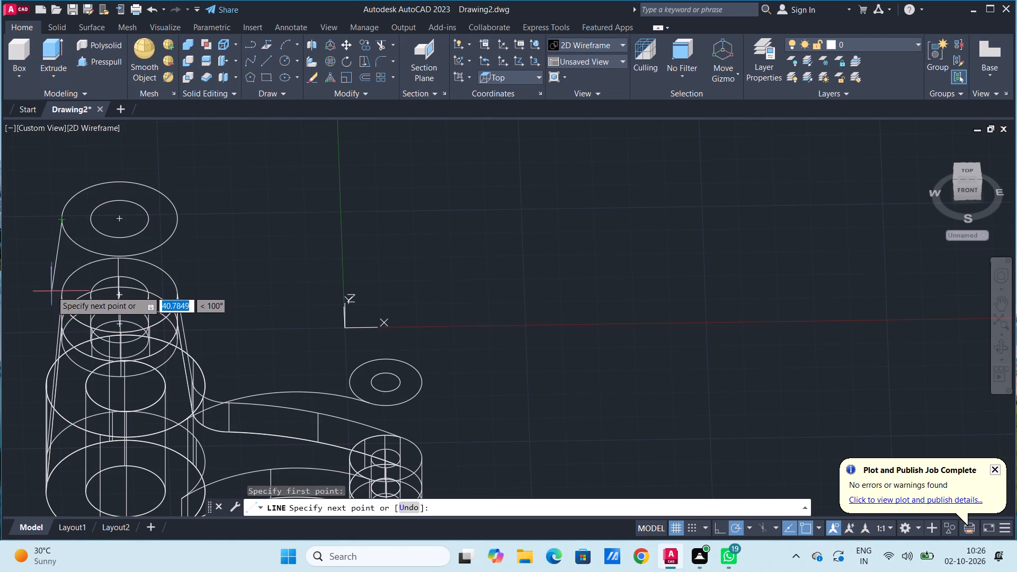
{"action": "left_click", "coordinate": [46, 388]}
{"action": "key", "text": "Escape"}
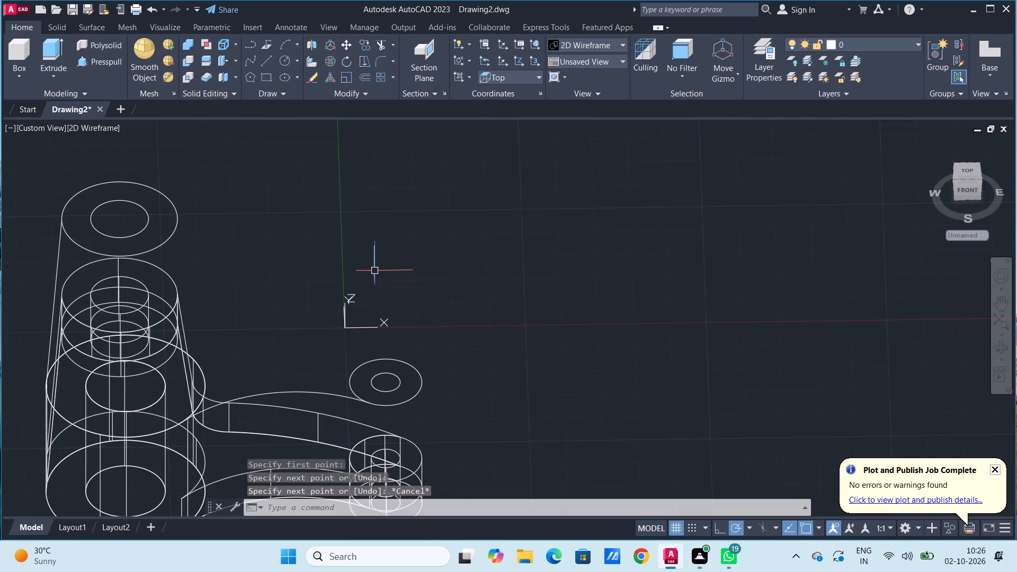
{"action": "key", "text": "Escape"}
{"action": "key", "text": "Escape"}
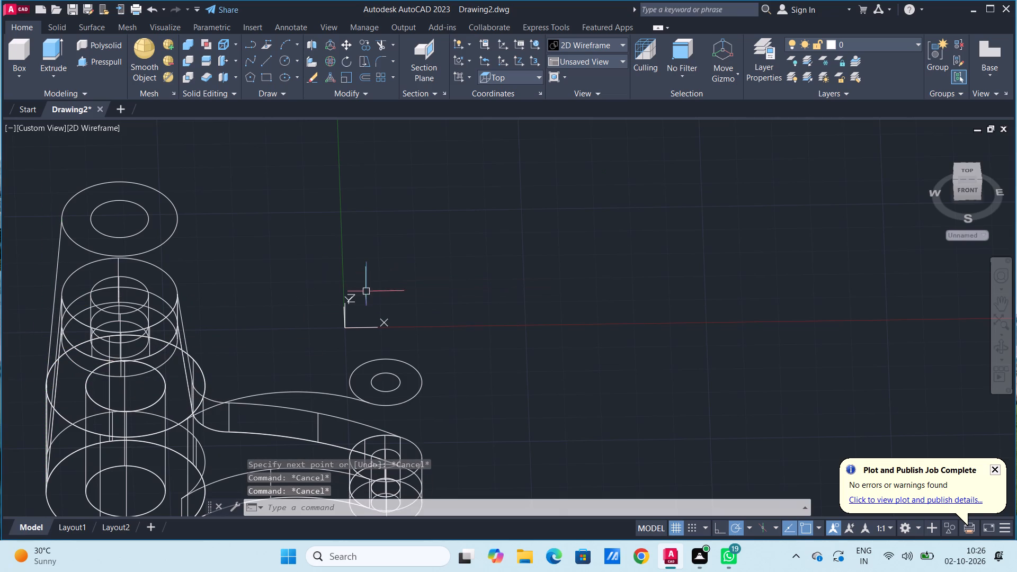
Examine the new straight line obliquely, checking where its lower end meets the large boss's top outer circle.
{"action": "left_click", "coordinate": [1001, 348]}
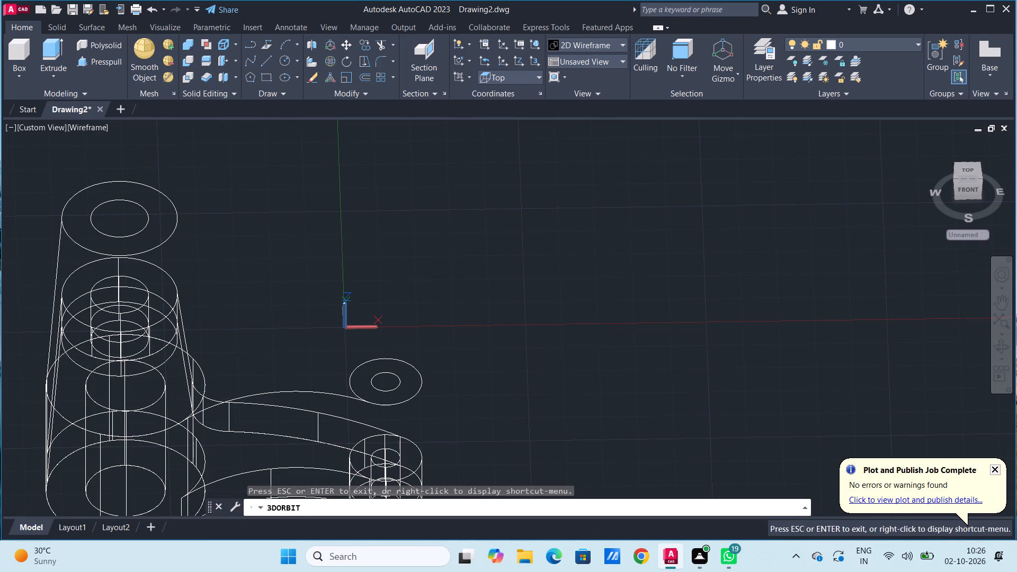
{"action": "left_click_drag", "start_coordinate": [310, 275], "coordinate": [319, 258]}
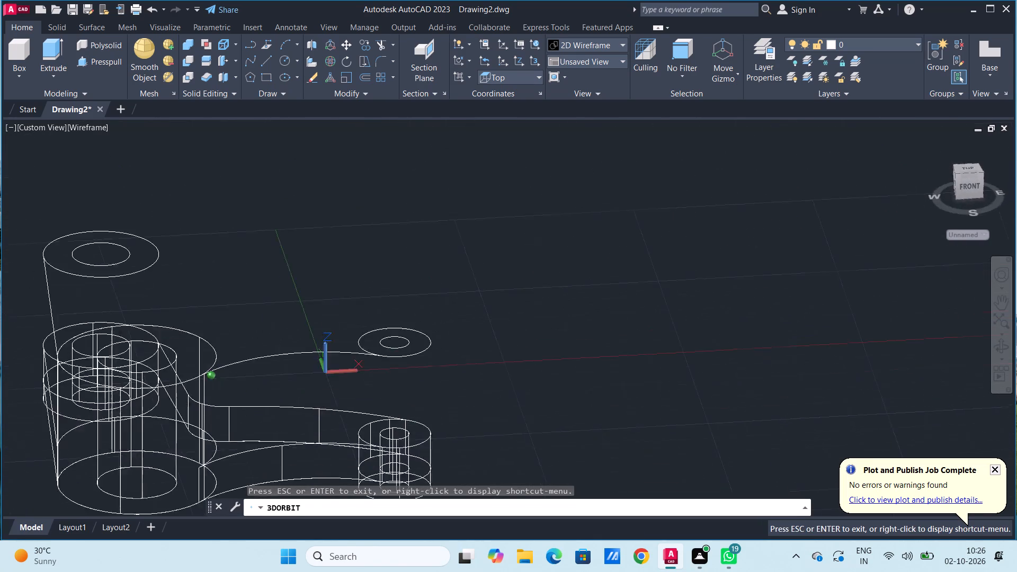
{"action": "left_click_drag", "start_coordinate": [319, 258], "coordinate": [305, 305]}
{"action": "scroll", "coordinate": [207, 343], "scroll_direction": "down", "scroll_amount": 2}
{"action": "scroll", "coordinate": [206, 339], "scroll_direction": "up", "scroll_amount": 5}
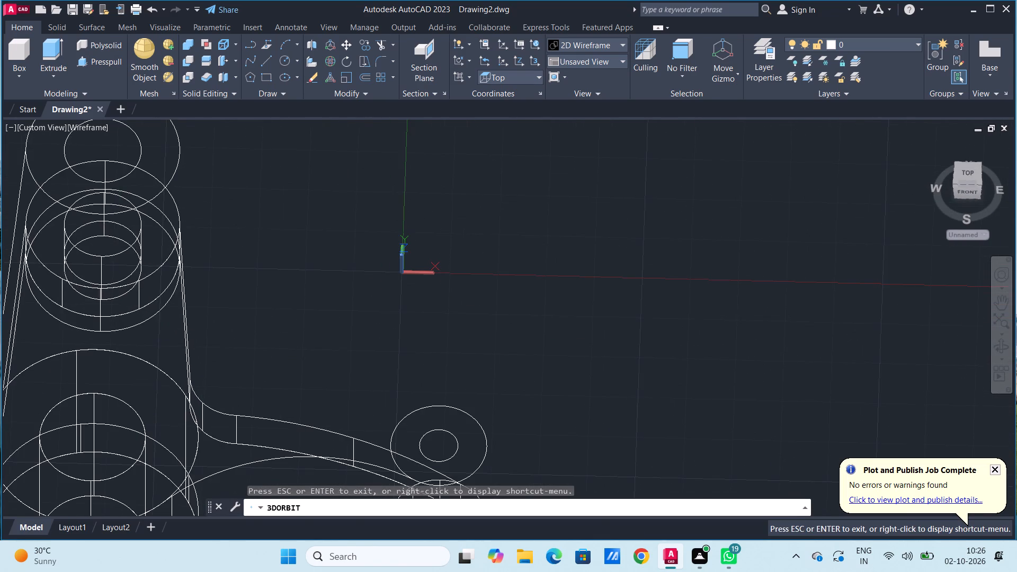
{"action": "middle_click_drag", "start_coordinate": [209, 336], "coordinate": [519, 252]}
{"action": "scroll", "coordinate": [519, 253], "scroll_direction": "down", "scroll_amount": 3}
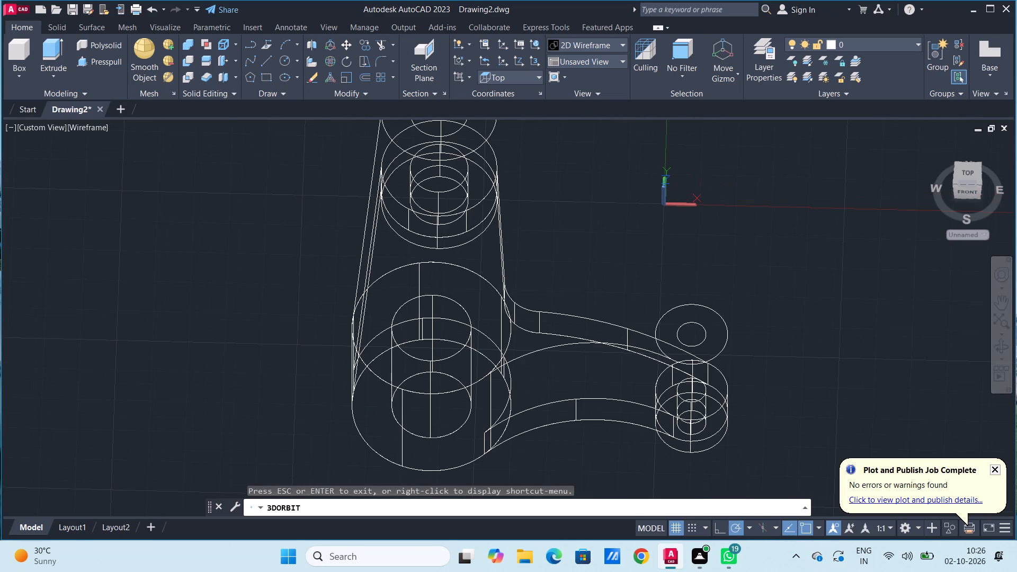
{"action": "left_click_drag", "start_coordinate": [288, 272], "coordinate": [322, 230]}
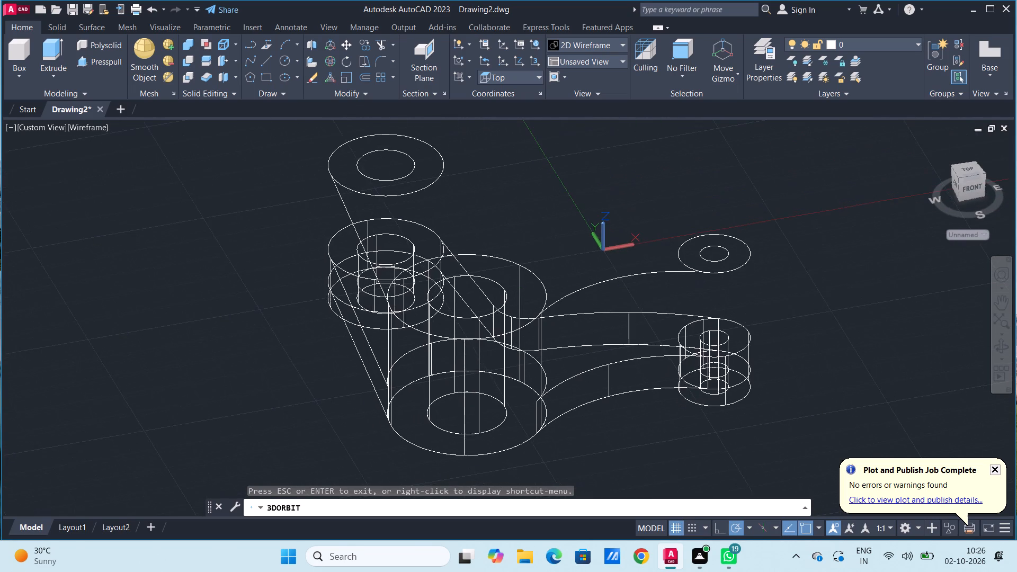
{"action": "scroll", "coordinate": [398, 299], "scroll_direction": "down", "scroll_amount": 4}
{"action": "scroll", "coordinate": [397, 300], "scroll_direction": "up", "scroll_amount": 9}
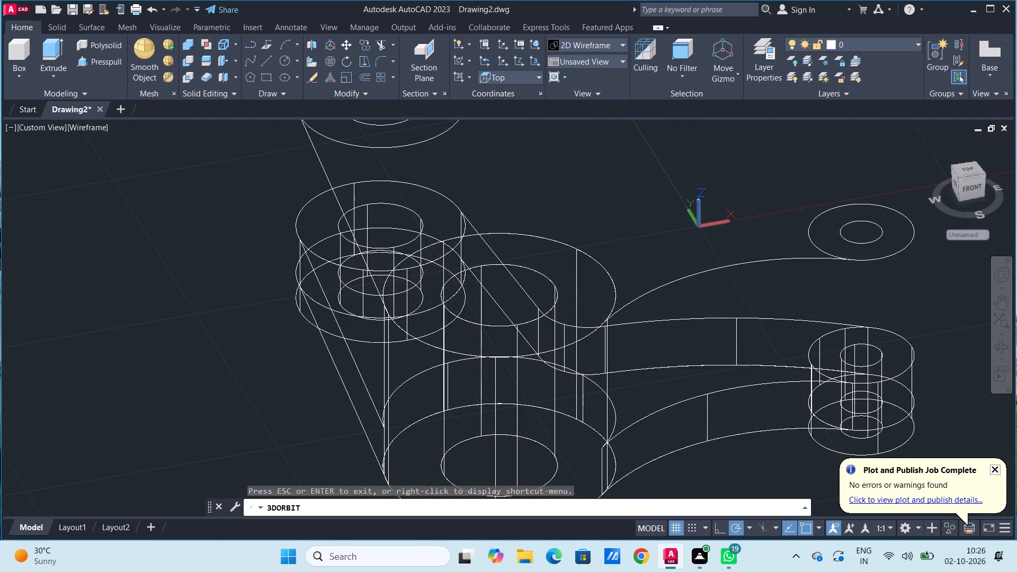
{"action": "scroll", "coordinate": [401, 299], "scroll_direction": "up", "scroll_amount": 5}
{"action": "scroll", "coordinate": [354, 314], "scroll_direction": "up", "scroll_amount": 5}
{"action": "scroll", "coordinate": [414, 372], "scroll_direction": "up", "scroll_amount": 4}
{"action": "scroll", "coordinate": [406, 315], "scroll_direction": "up", "scroll_amount": 18}
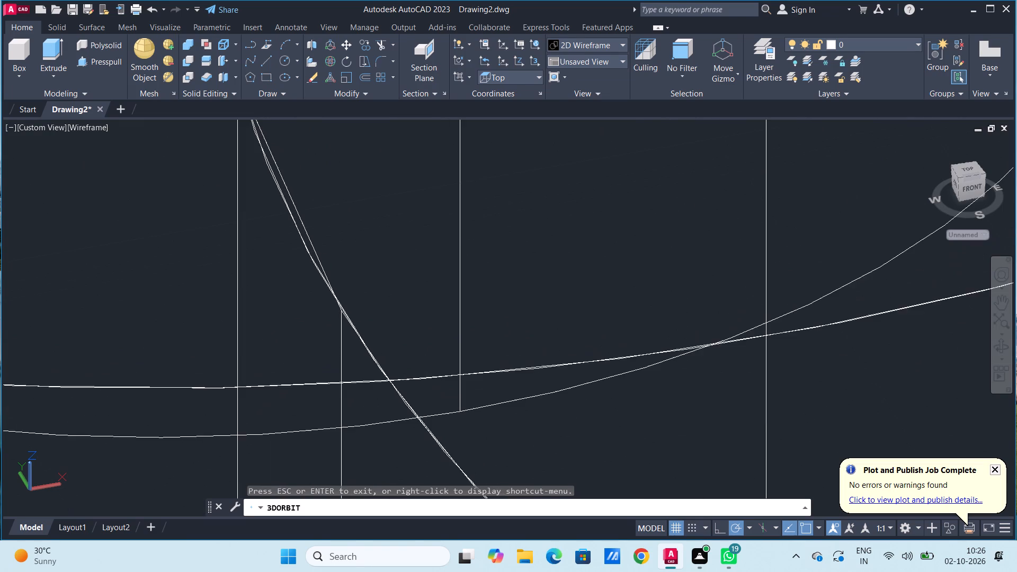
{"action": "scroll", "coordinate": [372, 311], "scroll_direction": "up", "scroll_amount": 10}
{"action": "scroll", "coordinate": [368, 313], "scroll_direction": "down", "scroll_amount": 6}
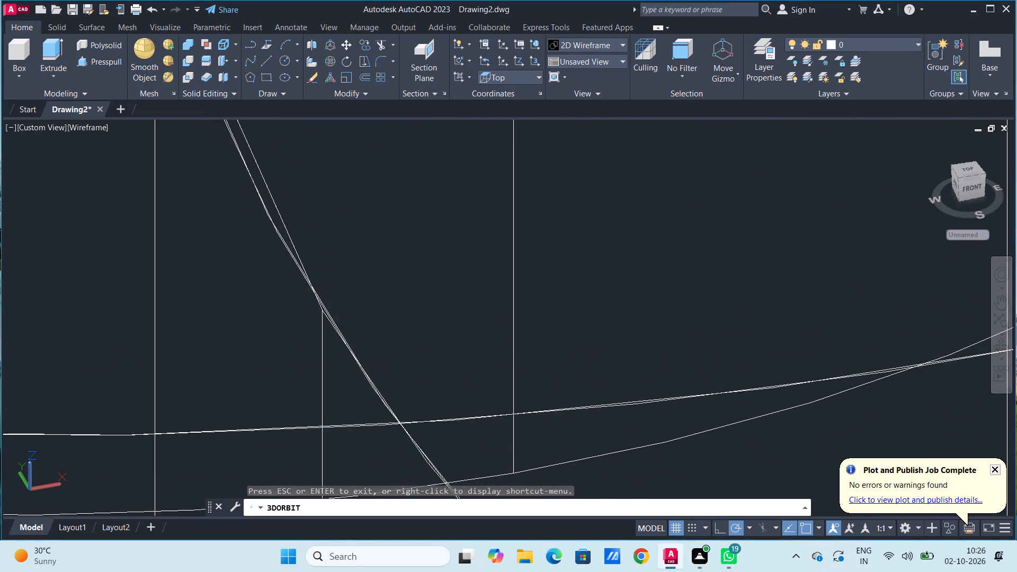
{"action": "scroll", "coordinate": [367, 312], "scroll_direction": "down", "scroll_amount": 10}
{"action": "scroll", "coordinate": [364, 315], "scroll_direction": "down", "scroll_amount": 20}
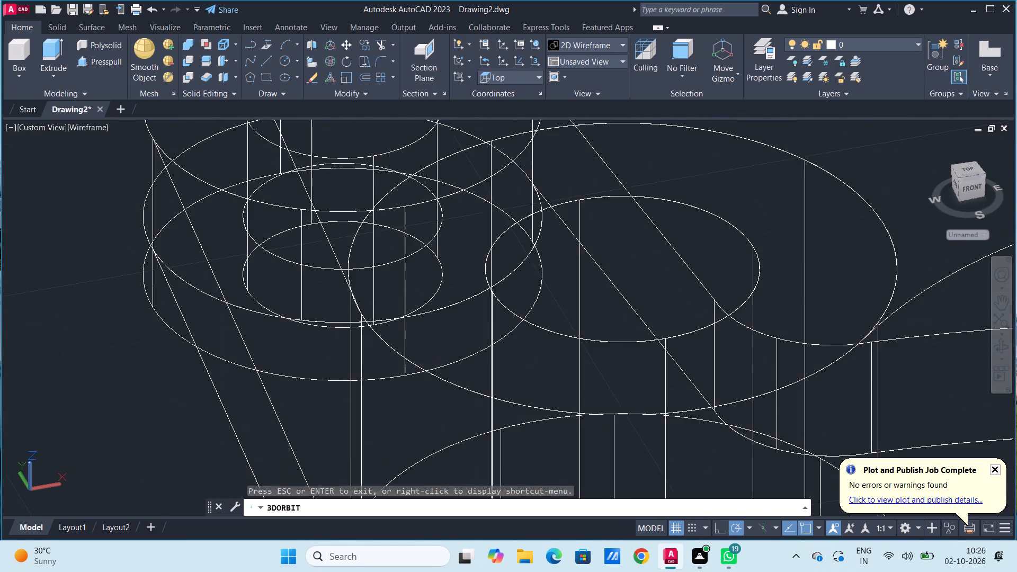
{"action": "scroll", "coordinate": [364, 317], "scroll_direction": "down", "scroll_amount": 9}
{"action": "scroll", "coordinate": [310, 148], "scroll_direction": "up", "scroll_amount": 4}
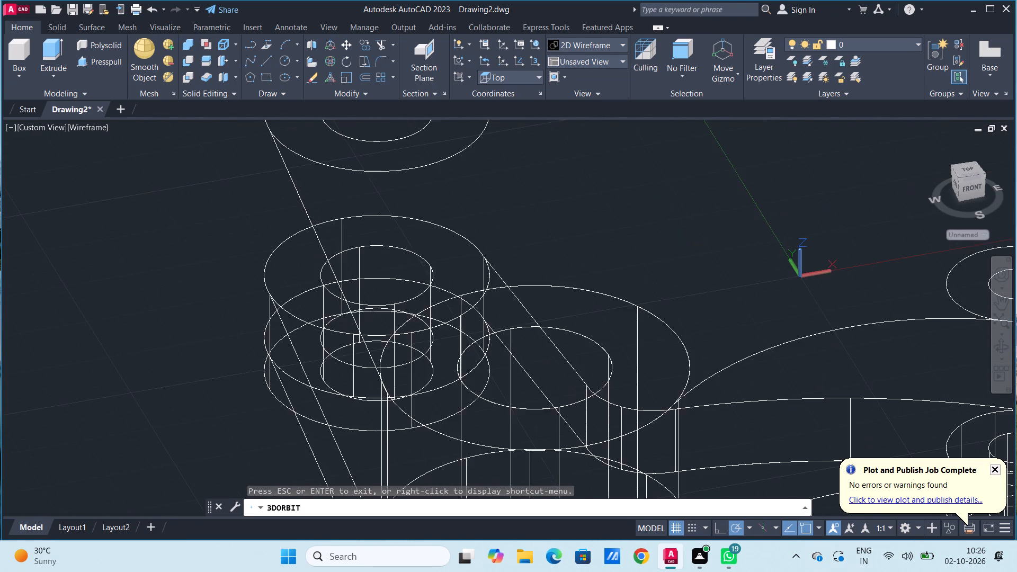
Examine the new line's upper end closely where it meets the medium boss's raised outer circle, checking for tangency.
{"action": "scroll", "coordinate": [302, 135], "scroll_direction": "down", "scroll_amount": 4}
{"action": "middle_click_drag", "start_coordinate": [304, 142], "coordinate": [309, 267]}
{"action": "scroll", "coordinate": [302, 270], "scroll_direction": "up", "scroll_amount": 5}
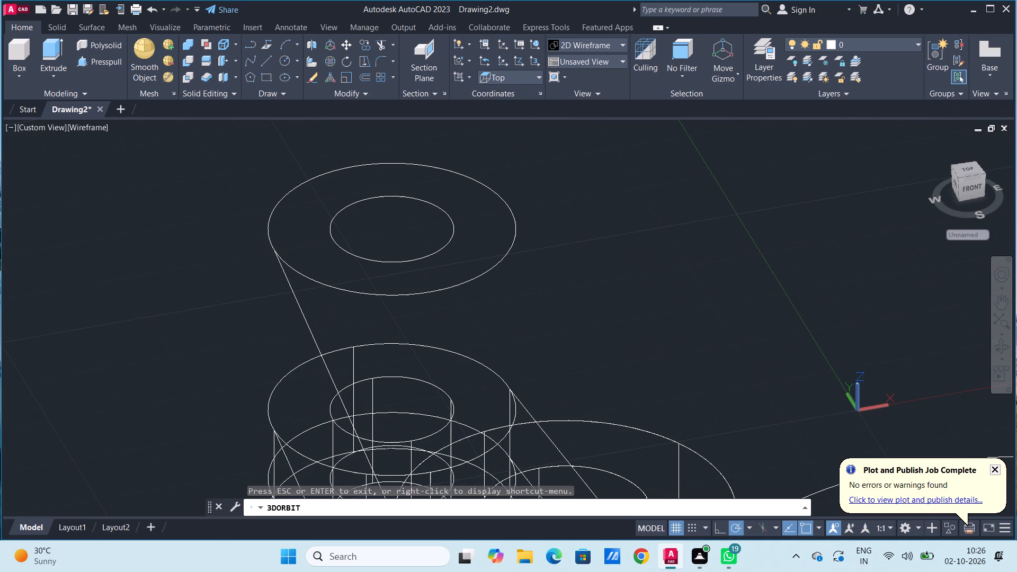
{"action": "scroll", "coordinate": [297, 255], "scroll_direction": "up", "scroll_amount": 11}
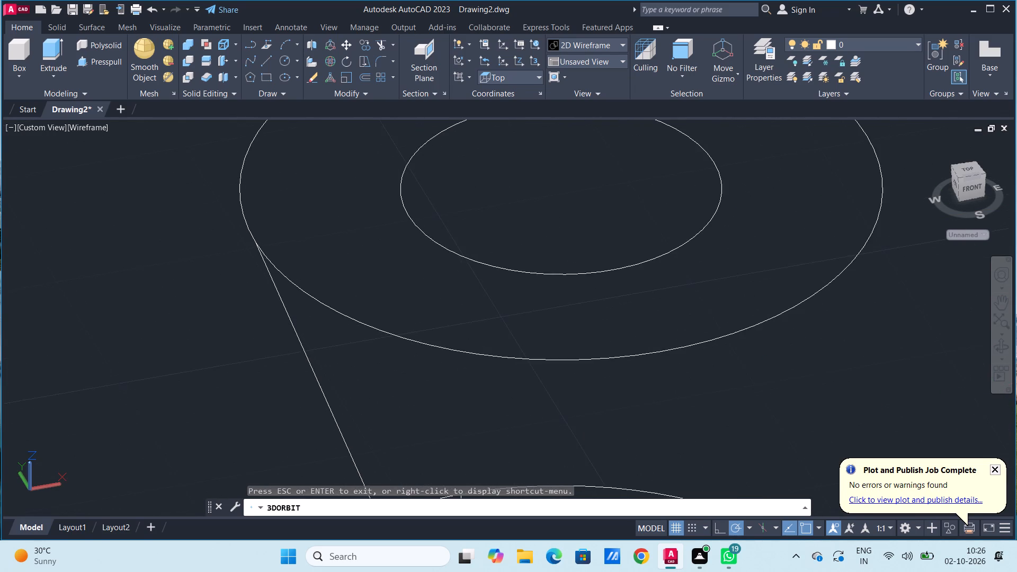
{"action": "scroll", "coordinate": [287, 257], "scroll_direction": "up", "scroll_amount": 8}
{"action": "scroll", "coordinate": [228, 235], "scroll_direction": "up", "scroll_amount": 4}
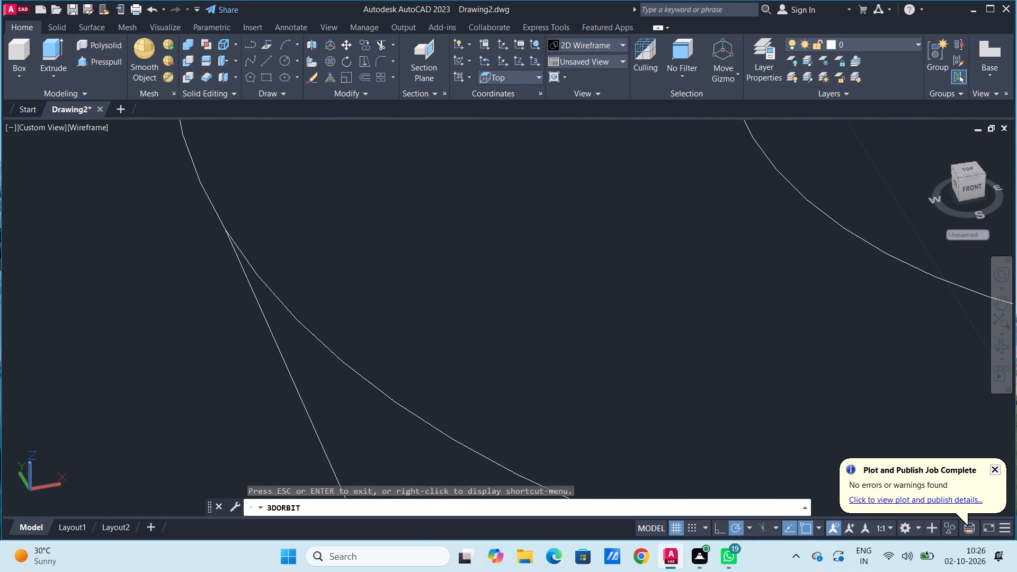
{"action": "scroll", "coordinate": [228, 235], "scroll_direction": "up", "scroll_amount": 19}
{"action": "scroll", "coordinate": [228, 235], "scroll_direction": "up", "scroll_amount": 16}
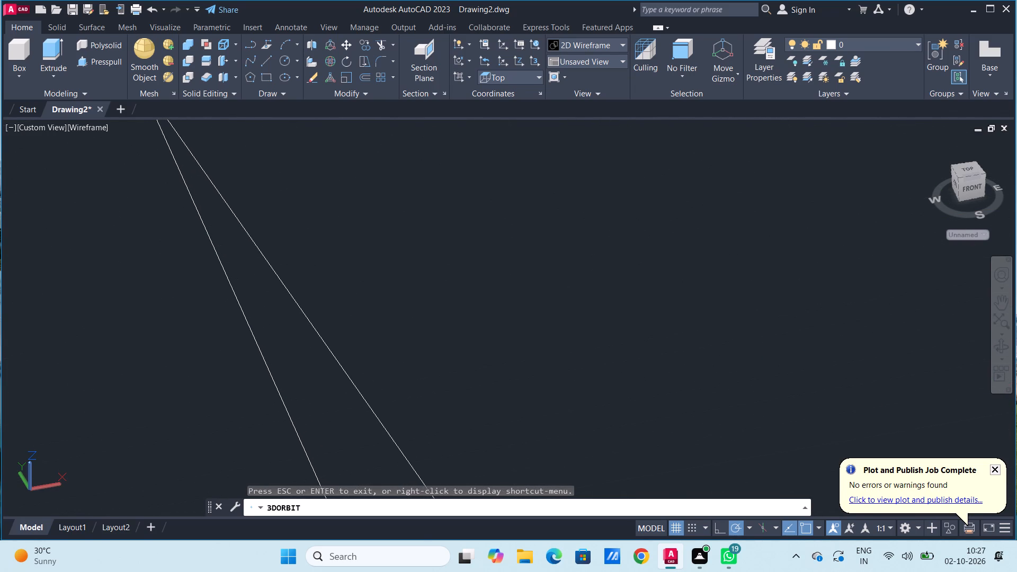
{"action": "scroll", "coordinate": [228, 235], "scroll_direction": "down", "scroll_amount": 3}
{"action": "middle_click_drag", "start_coordinate": [231, 183], "coordinate": [287, 360]}
{"action": "scroll", "coordinate": [234, 316], "scroll_direction": "up", "scroll_amount": 2}
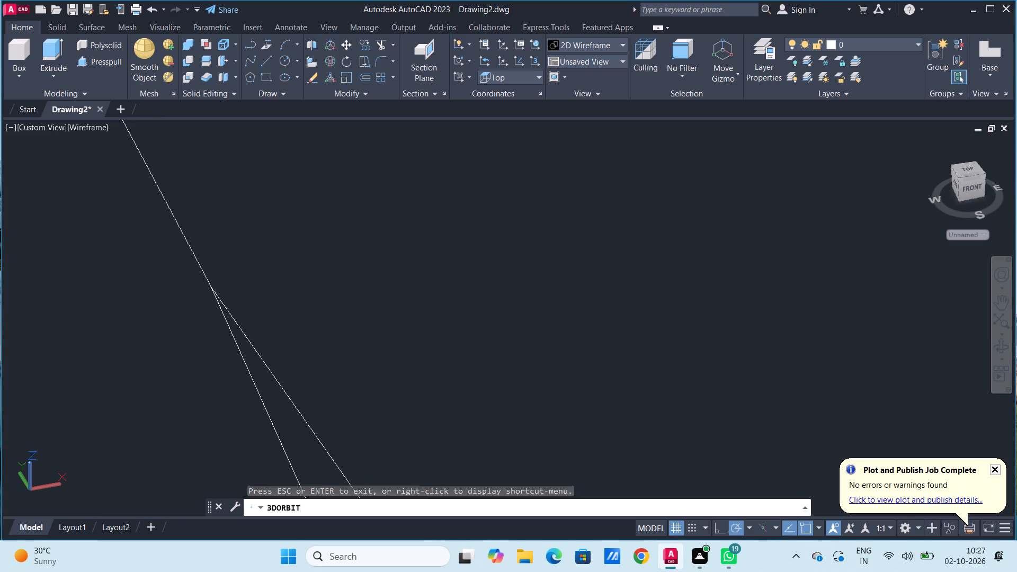
{"action": "scroll", "coordinate": [234, 315], "scroll_direction": "up", "scroll_amount": 12}
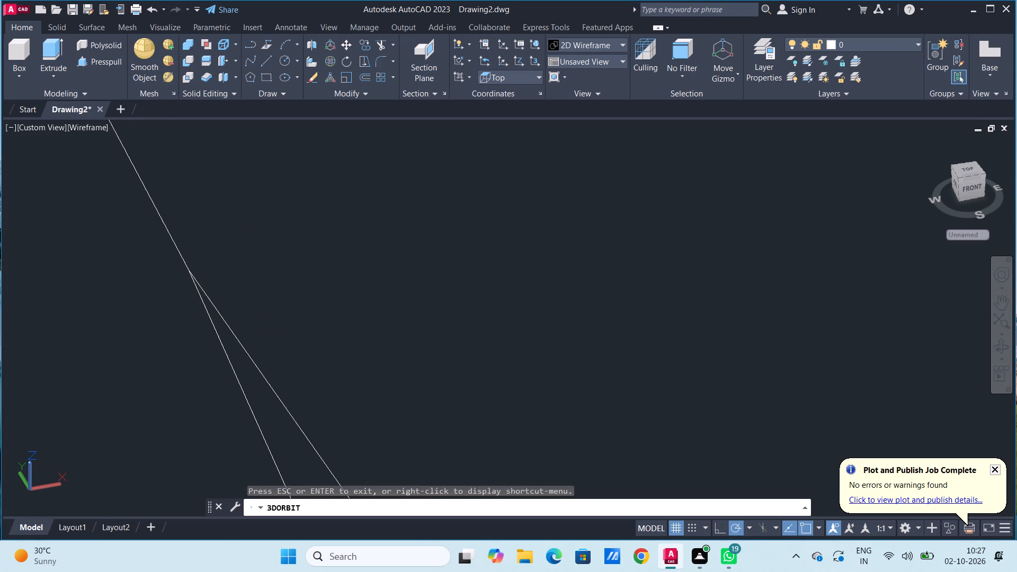
{"action": "scroll", "coordinate": [220, 291], "scroll_direction": "up", "scroll_amount": 9}
{"action": "scroll", "coordinate": [220, 291], "scroll_direction": "down", "scroll_amount": 11}
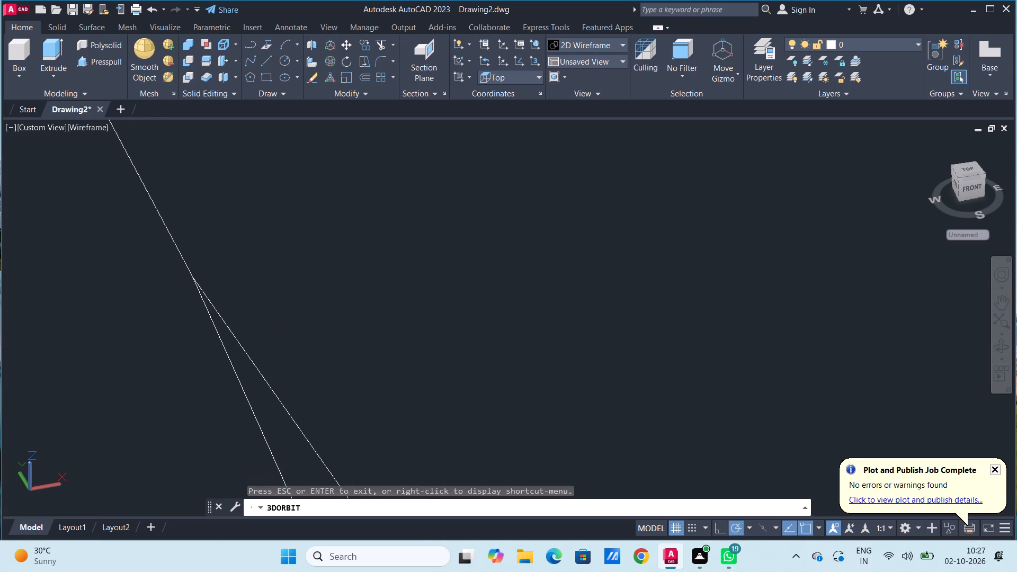
{"action": "scroll", "coordinate": [218, 200], "scroll_direction": "down", "scroll_amount": 6}
{"action": "scroll", "coordinate": [397, 267], "scroll_direction": "down", "scroll_amount": 20}
{"action": "scroll", "coordinate": [397, 267], "scroll_direction": "down", "scroll_amount": 2}
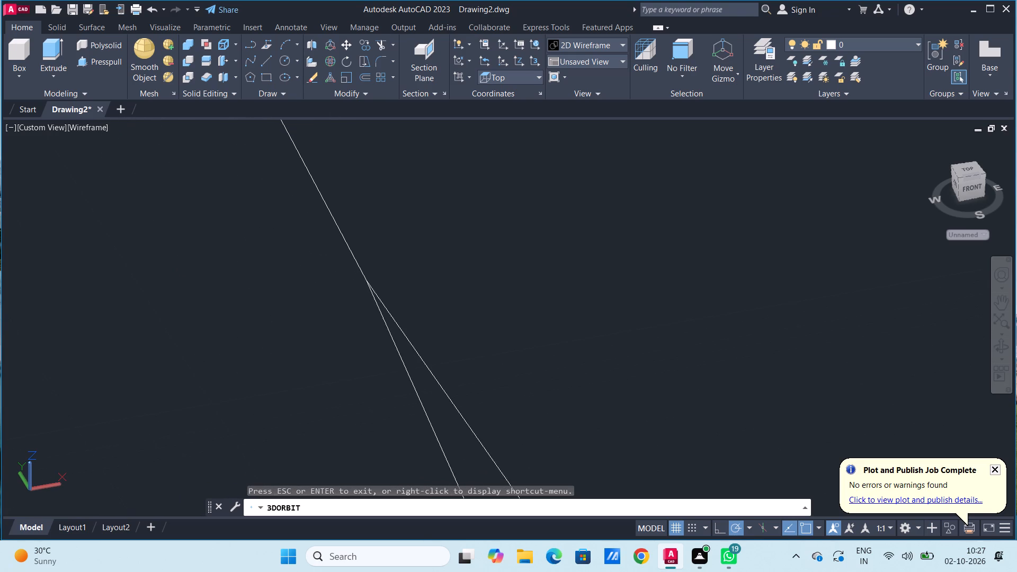
{"action": "scroll", "coordinate": [391, 297], "scroll_direction": "down", "scroll_amount": 4}
{"action": "scroll", "coordinate": [385, 296], "scroll_direction": "down", "scroll_amount": 20}
{"action": "scroll", "coordinate": [385, 296], "scroll_direction": "down", "scroll_amount": 2}
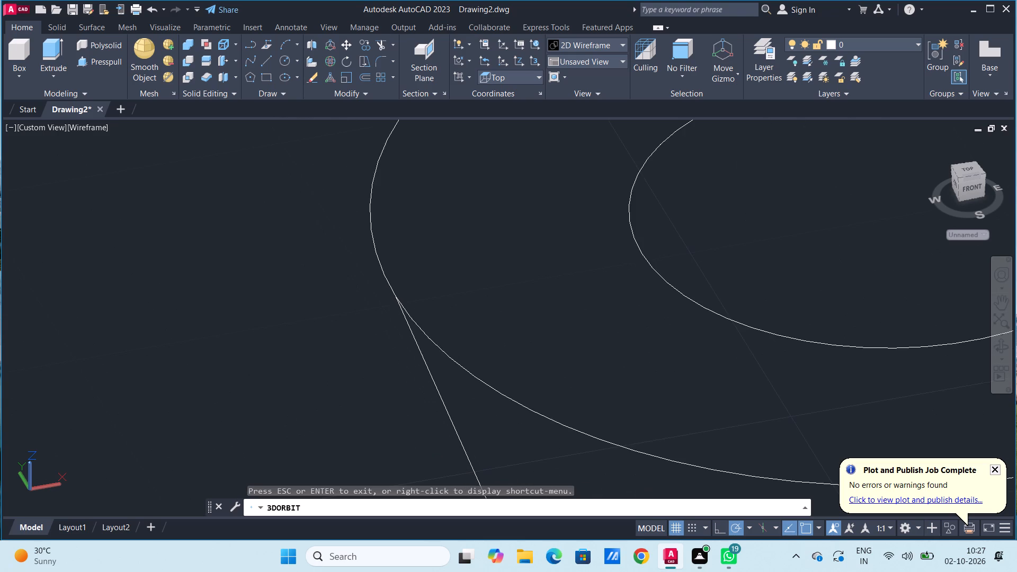
{"action": "scroll", "coordinate": [497, 329], "scroll_direction": "down", "scroll_amount": 15}
{"action": "scroll", "coordinate": [595, 397], "scroll_direction": "down", "scroll_amount": 5}
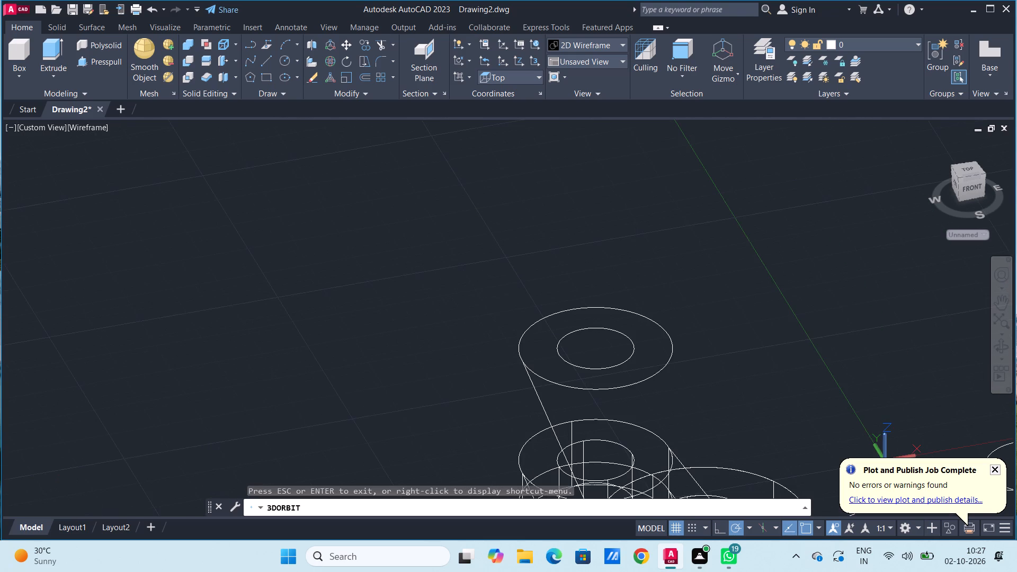
{"action": "middle_click_drag", "start_coordinate": [593, 433], "coordinate": [575, 233]}
{"action": "scroll", "coordinate": [572, 227], "scroll_direction": "down", "scroll_amount": 1}
{"action": "scroll", "coordinate": [586, 325], "scroll_direction": "up", "scroll_amount": 2}
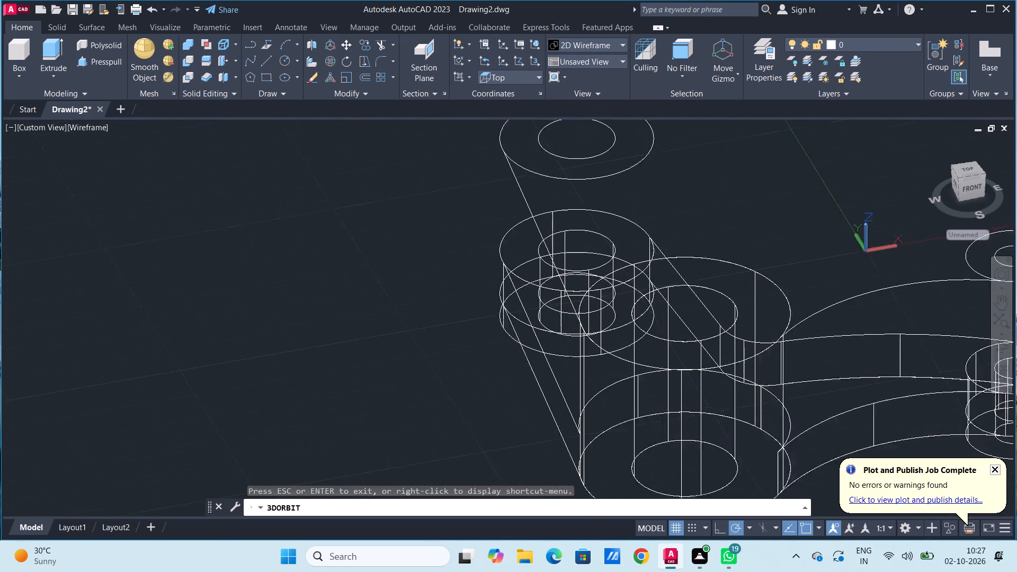
Examine the new straight line's lower end closely from several oblique angles where it meets the large boss's top outer circle.
{"action": "scroll", "coordinate": [586, 325], "scroll_direction": "up", "scroll_amount": 15}
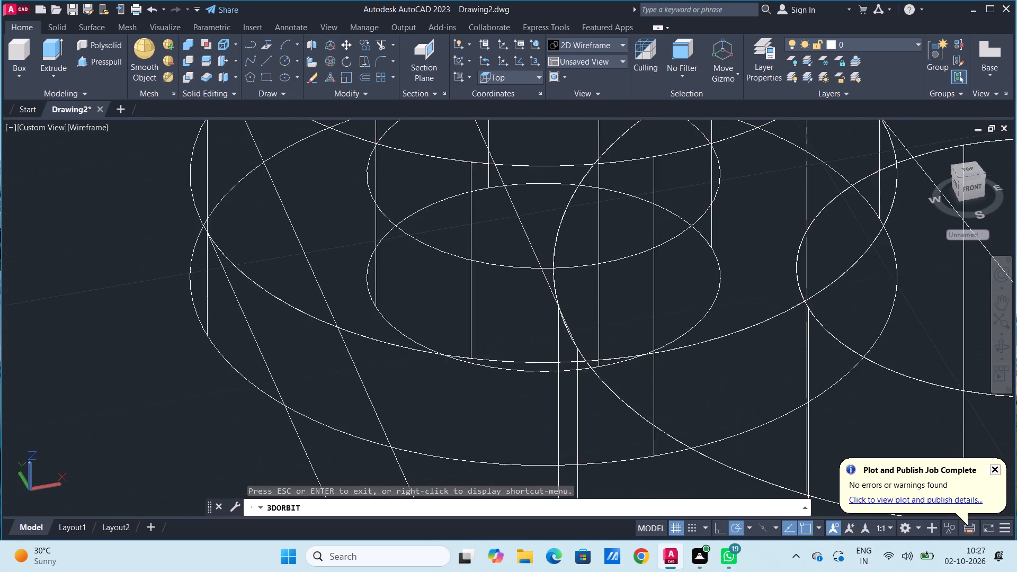
{"action": "scroll", "coordinate": [585, 337], "scroll_direction": "up", "scroll_amount": 12}
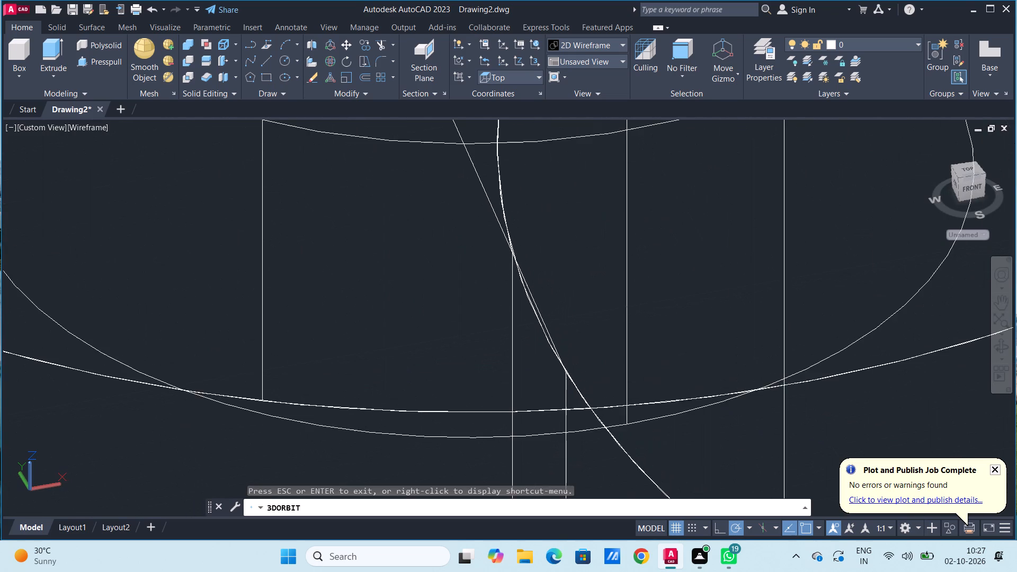
{"action": "scroll", "coordinate": [581, 334], "scroll_direction": "up", "scroll_amount": 4}
{"action": "scroll", "coordinate": [581, 334], "scroll_direction": "down", "scroll_amount": 2}
{"action": "scroll", "coordinate": [581, 334], "scroll_direction": "up", "scroll_amount": 4}
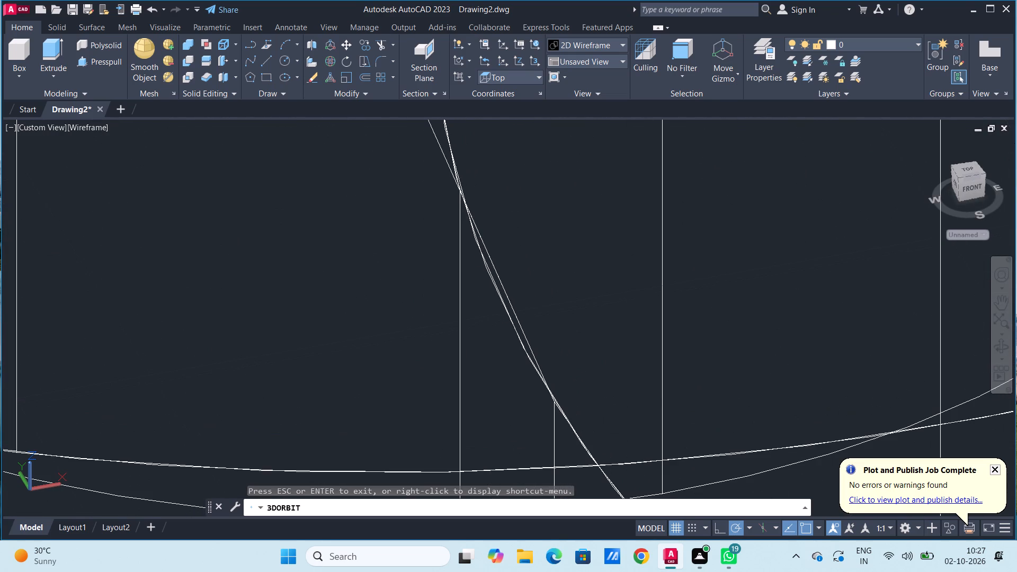
{"action": "scroll", "coordinate": [581, 334], "scroll_direction": "down", "scroll_amount": 6}
{"action": "scroll", "coordinate": [579, 333], "scroll_direction": "down", "scroll_amount": 16}
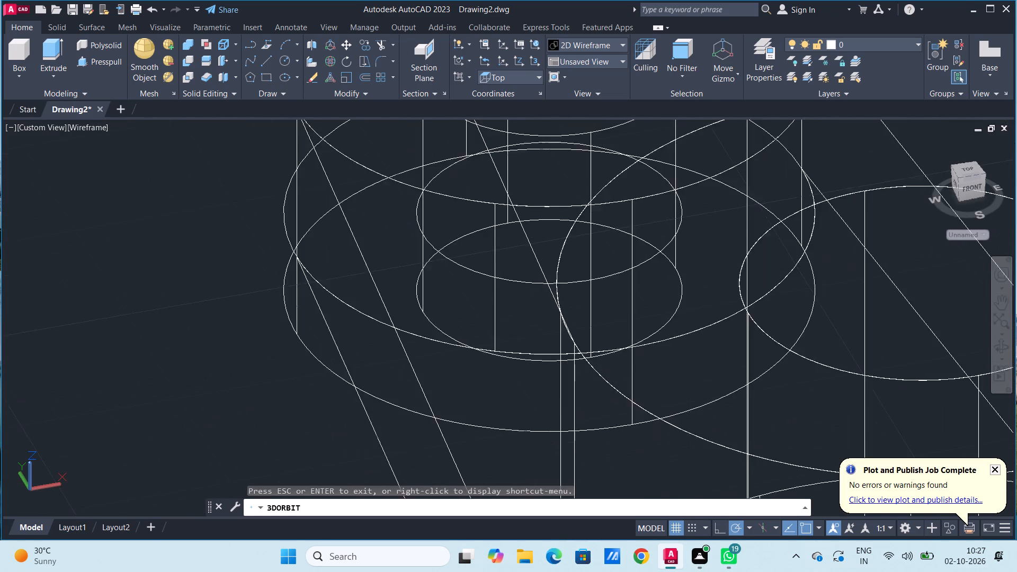
{"action": "scroll", "coordinate": [574, 333], "scroll_direction": "down", "scroll_amount": 14}
{"action": "left_click_drag", "start_coordinate": [570, 333], "coordinate": [585, 287]}
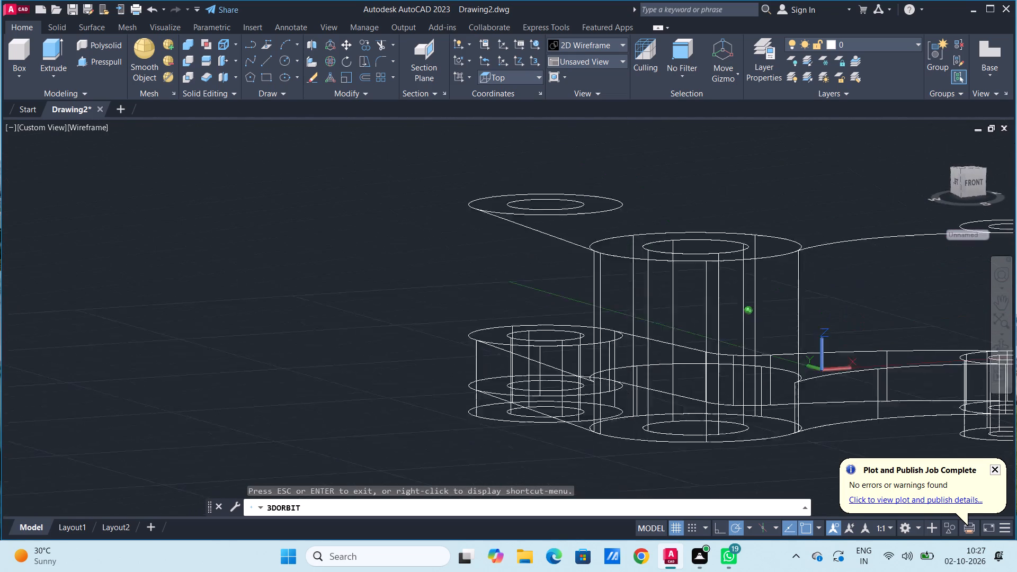
{"action": "left_click_drag", "start_coordinate": [585, 287], "coordinate": [608, 342]}
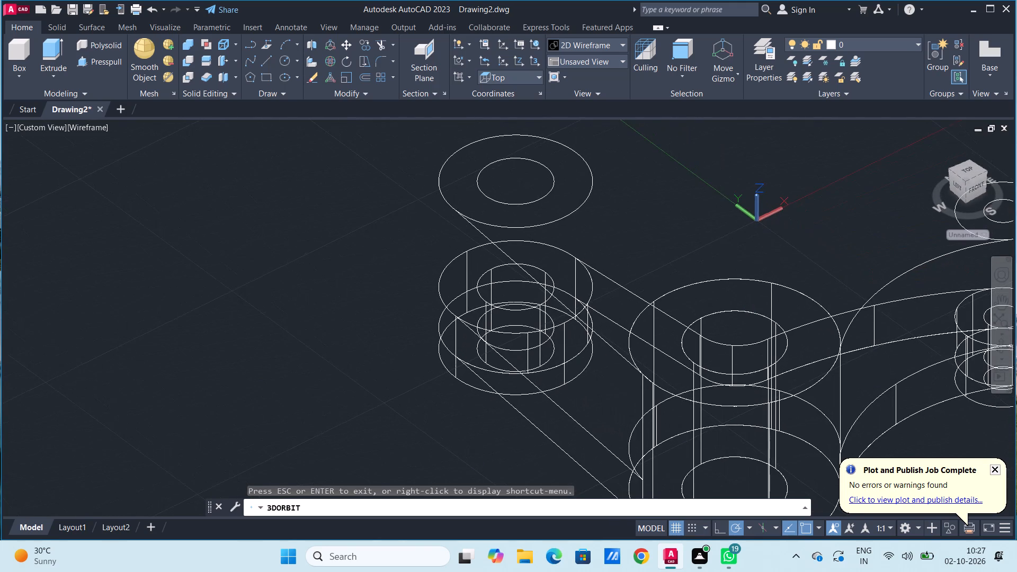
{"action": "scroll", "coordinate": [652, 376], "scroll_direction": "down", "scroll_amount": 5}
{"action": "scroll", "coordinate": [660, 380], "scroll_direction": "up", "scroll_amount": 19}
{"action": "scroll", "coordinate": [638, 376], "scroll_direction": "up", "scroll_amount": 10}
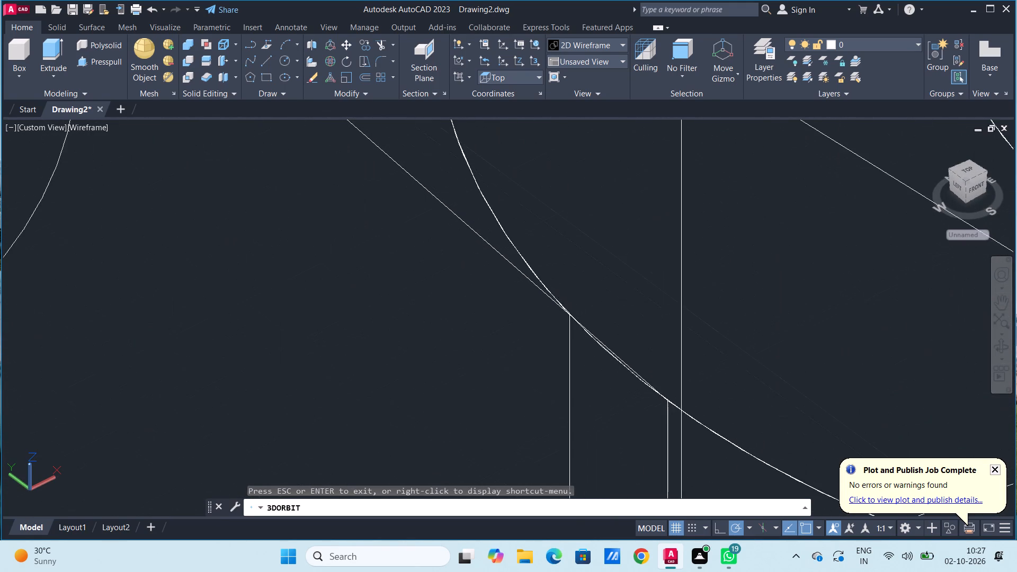
{"action": "scroll", "coordinate": [638, 376], "scroll_direction": "up", "scroll_amount": 4}
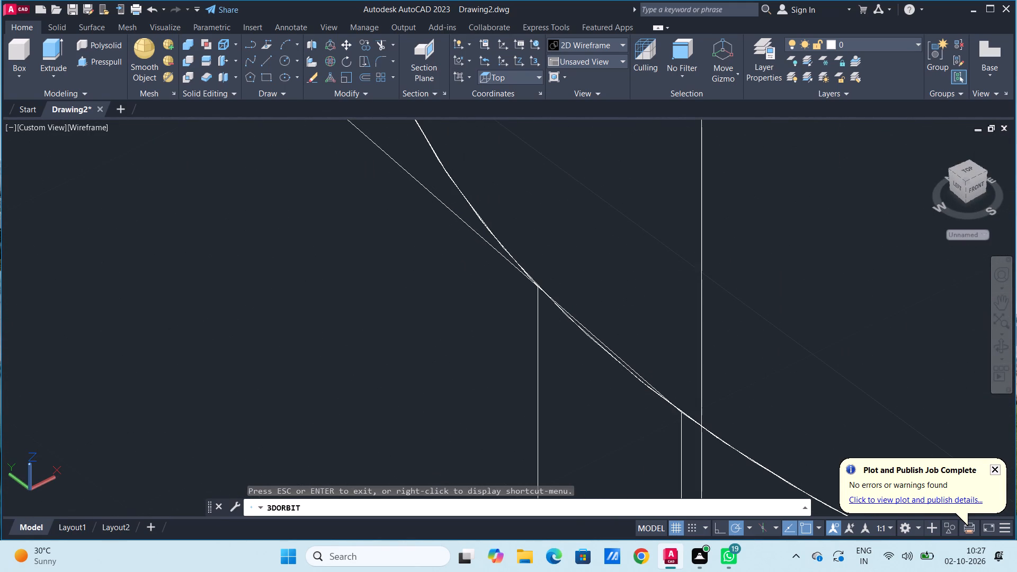
{"action": "scroll", "coordinate": [647, 362], "scroll_direction": "up", "scroll_amount": 6}
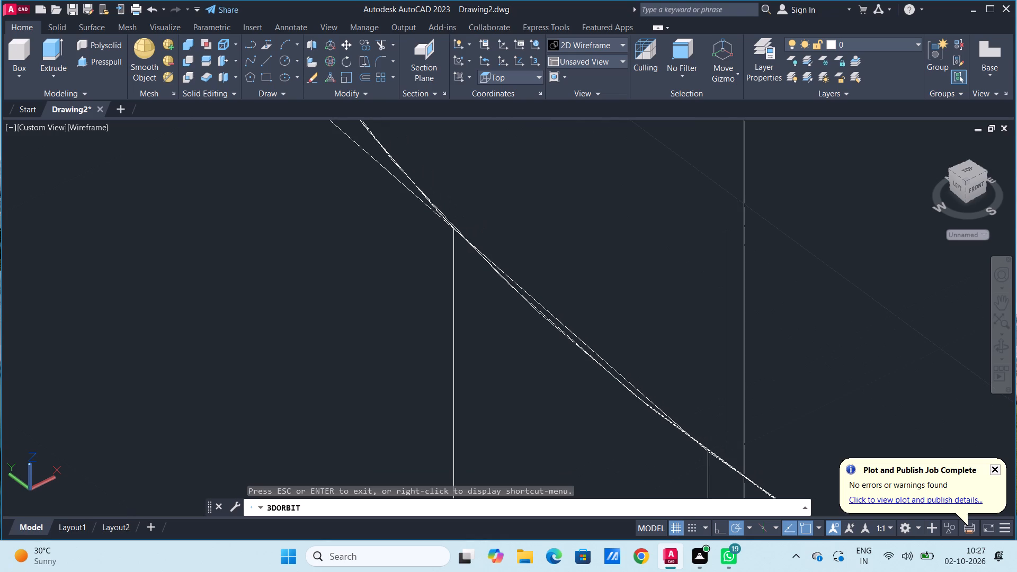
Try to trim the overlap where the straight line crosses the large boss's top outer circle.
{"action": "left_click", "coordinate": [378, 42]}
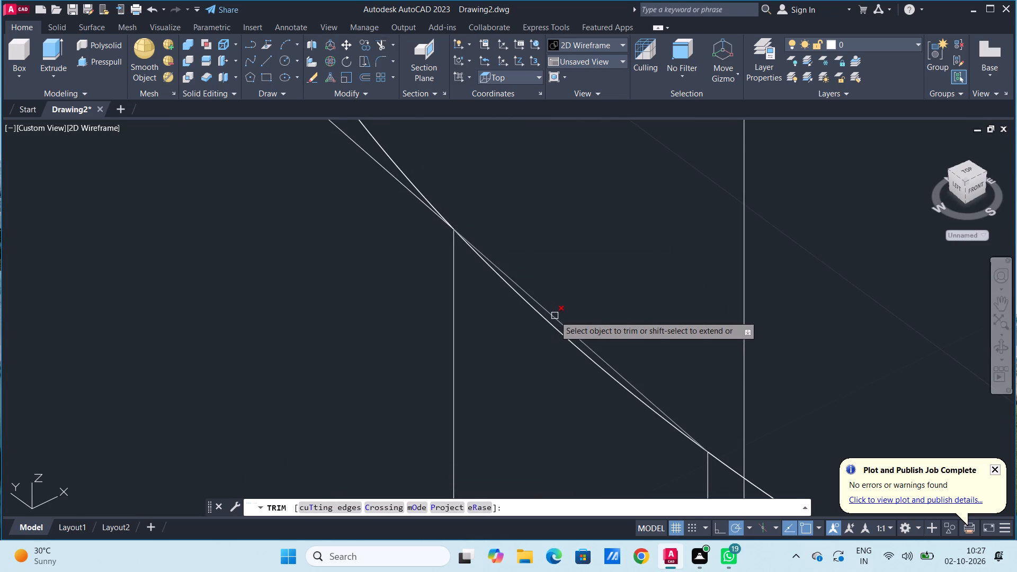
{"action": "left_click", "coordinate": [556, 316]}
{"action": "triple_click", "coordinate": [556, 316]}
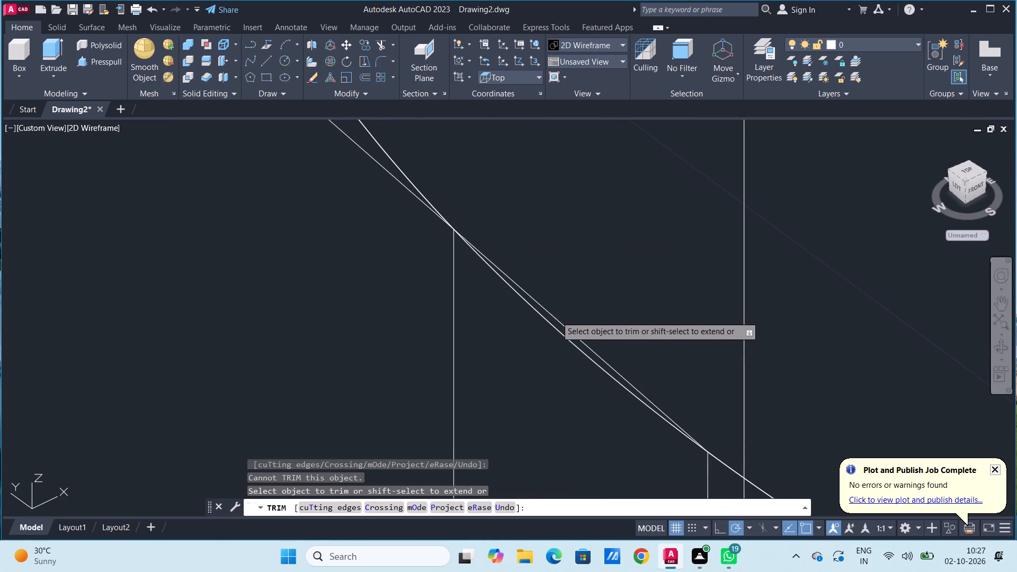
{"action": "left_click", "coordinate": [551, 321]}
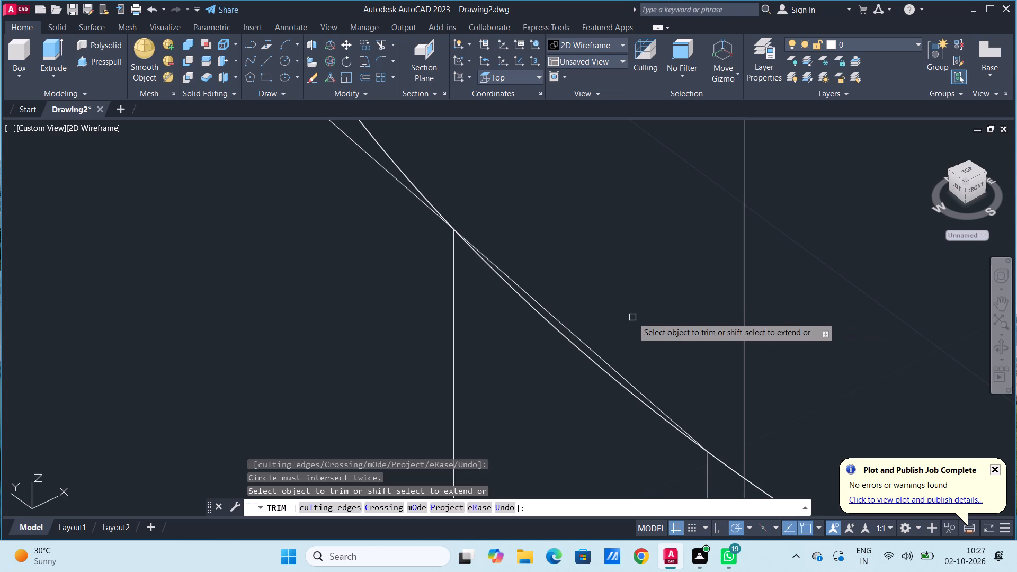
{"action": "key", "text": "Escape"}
Examine the whole lever from oblique to nearly top-down angles, comparing the raised outline with the lower body.
{"action": "scroll", "coordinate": [632, 317], "scroll_direction": "up", "scroll_amount": 4}
{"action": "scroll", "coordinate": [632, 317], "scroll_direction": "down", "scroll_amount": 6}
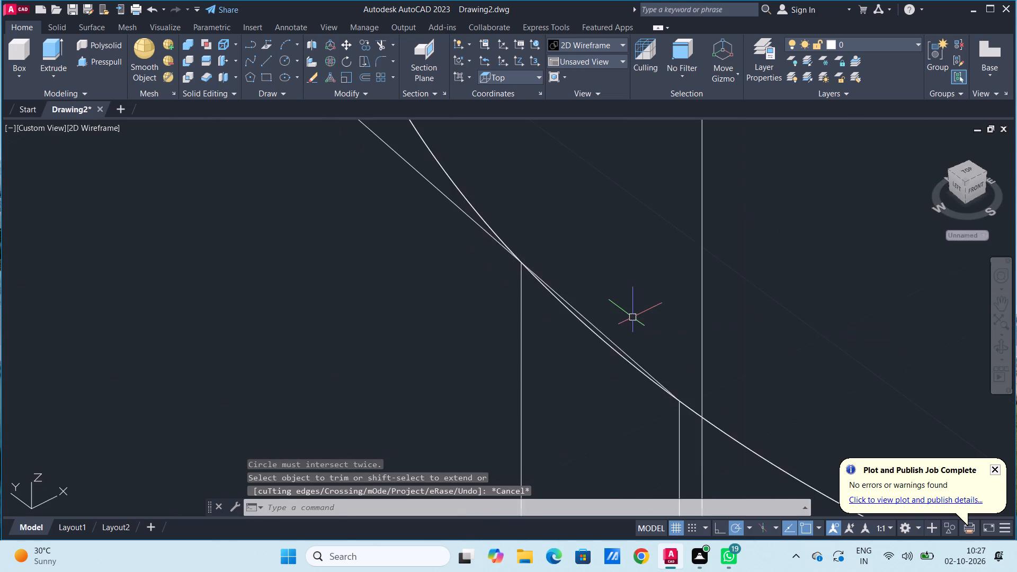
{"action": "scroll", "coordinate": [632, 317], "scroll_direction": "down", "scroll_amount": 6}
{"action": "middle_click_drag", "start_coordinate": [485, 397], "coordinate": [442, 361]}
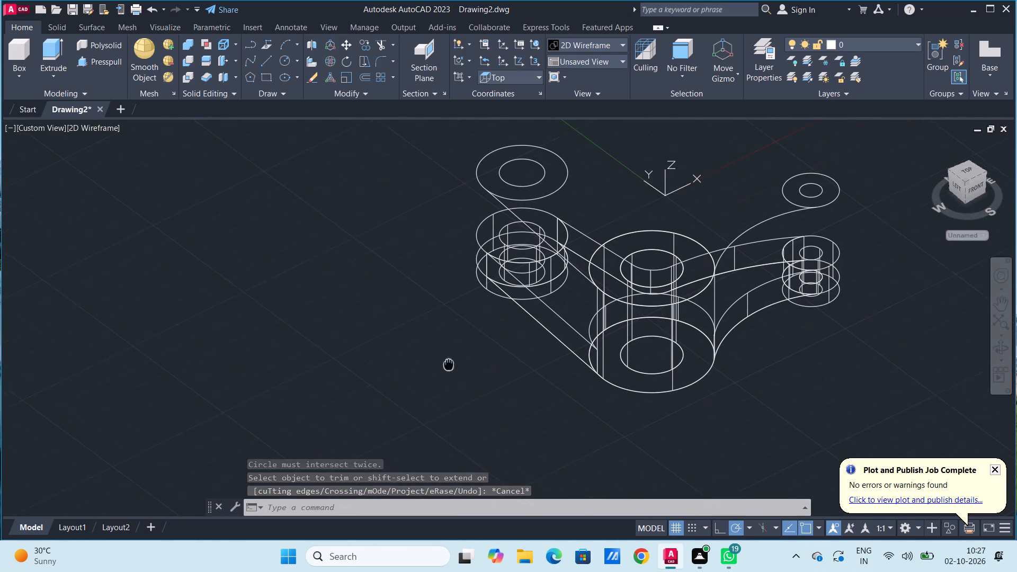
{"action": "middle_click_drag", "start_coordinate": [442, 361], "coordinate": [390, 389]}
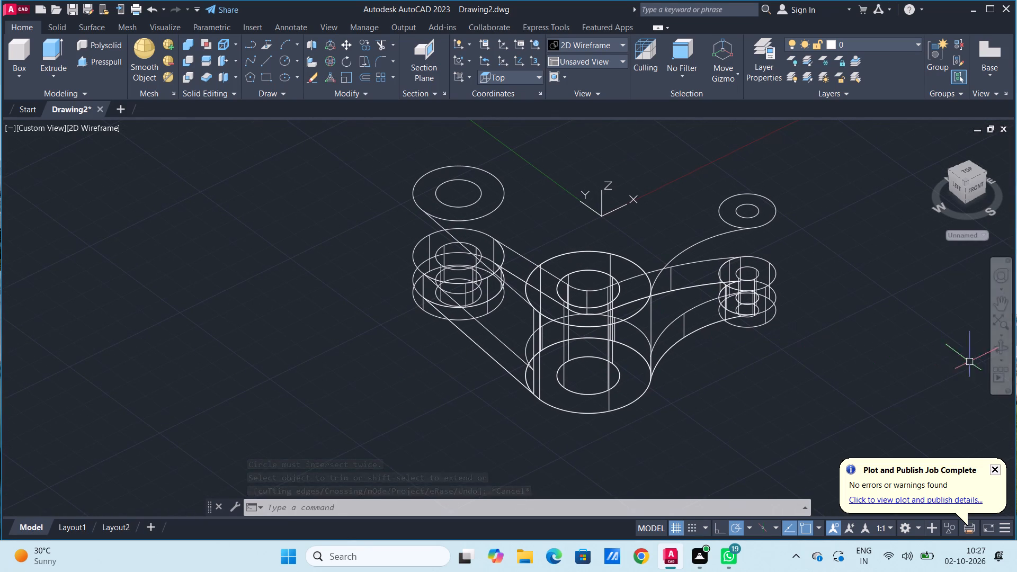
{"action": "left_click", "coordinate": [1000, 356]}
{"action": "left_click_drag", "start_coordinate": [713, 401], "coordinate": [662, 373]}
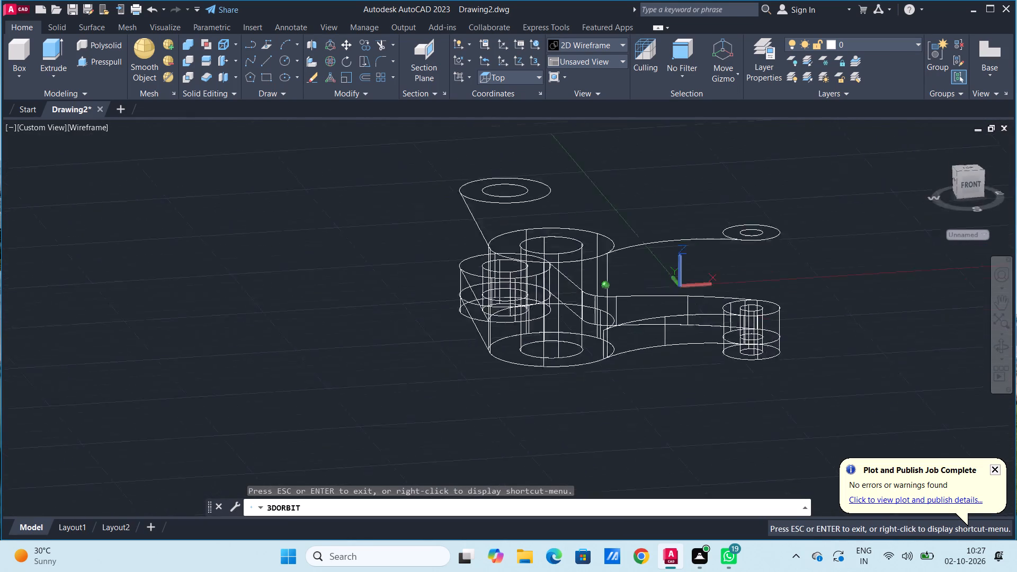
{"action": "left_click_drag", "start_coordinate": [662, 373], "coordinate": [648, 427]}
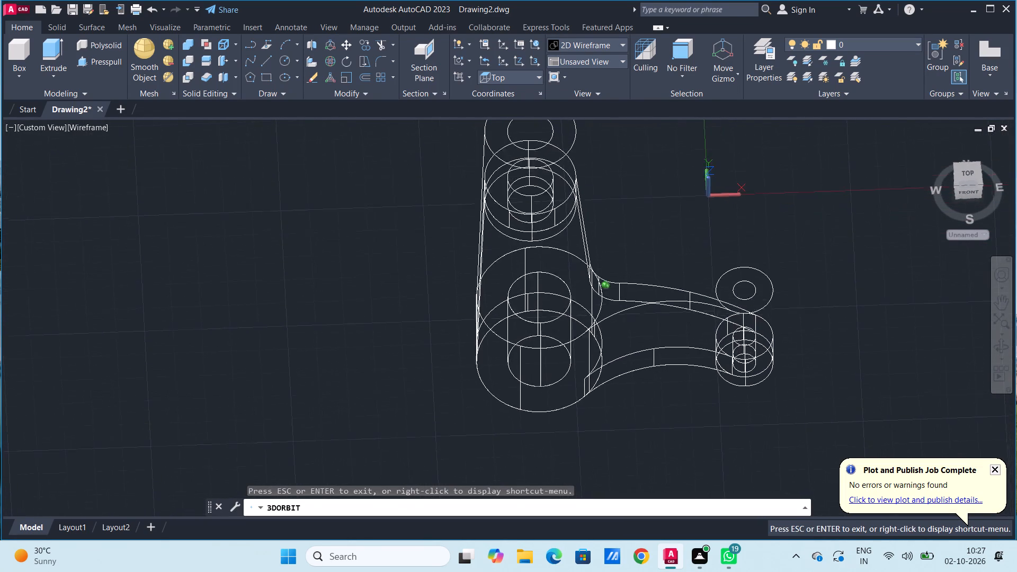
{"action": "left_click_drag", "start_coordinate": [648, 427], "coordinate": [648, 481]}
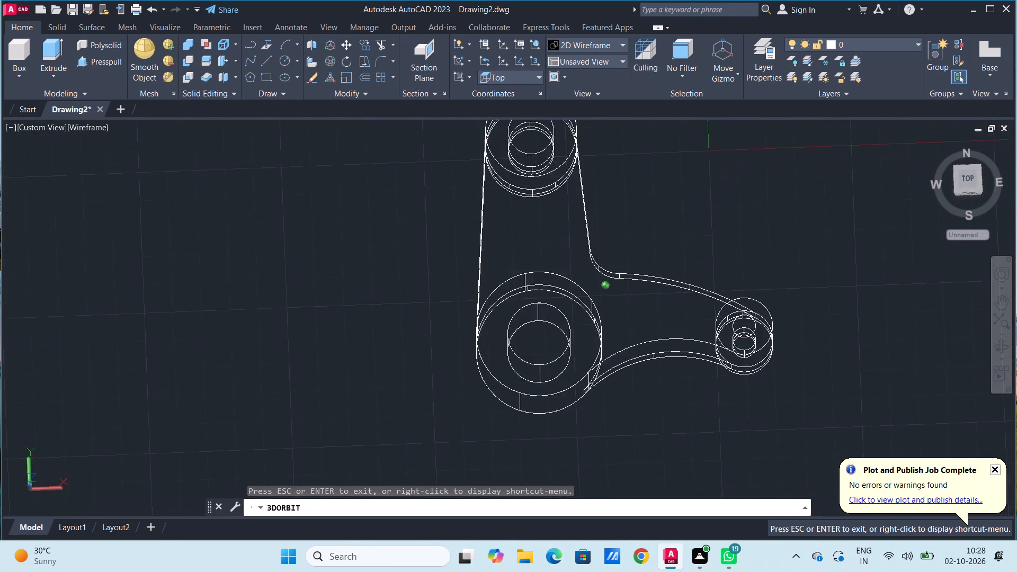
{"action": "left_click_drag", "start_coordinate": [648, 481], "coordinate": [649, 497]}
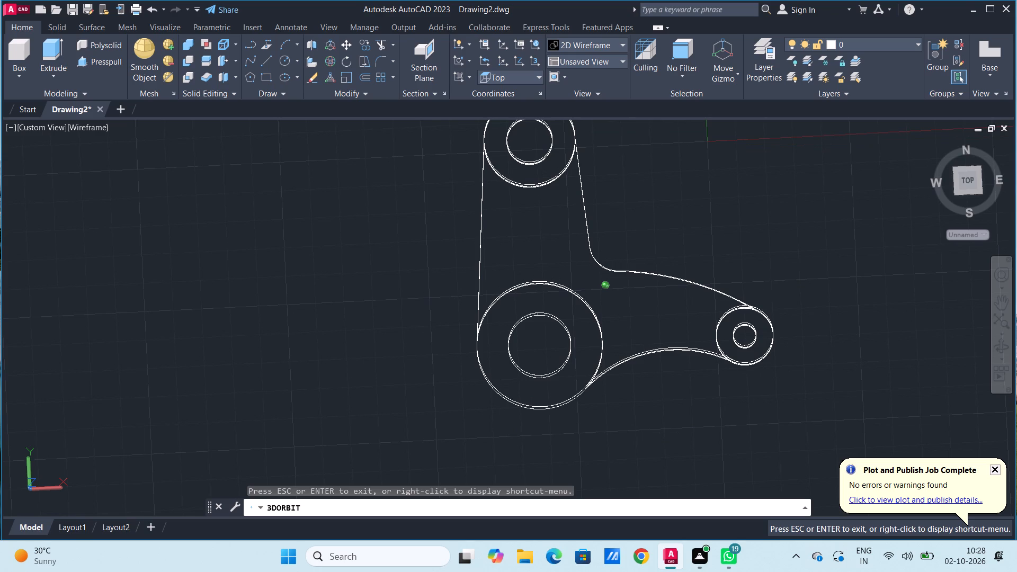
{"action": "left_click_drag", "start_coordinate": [649, 497], "coordinate": [649, 497]}
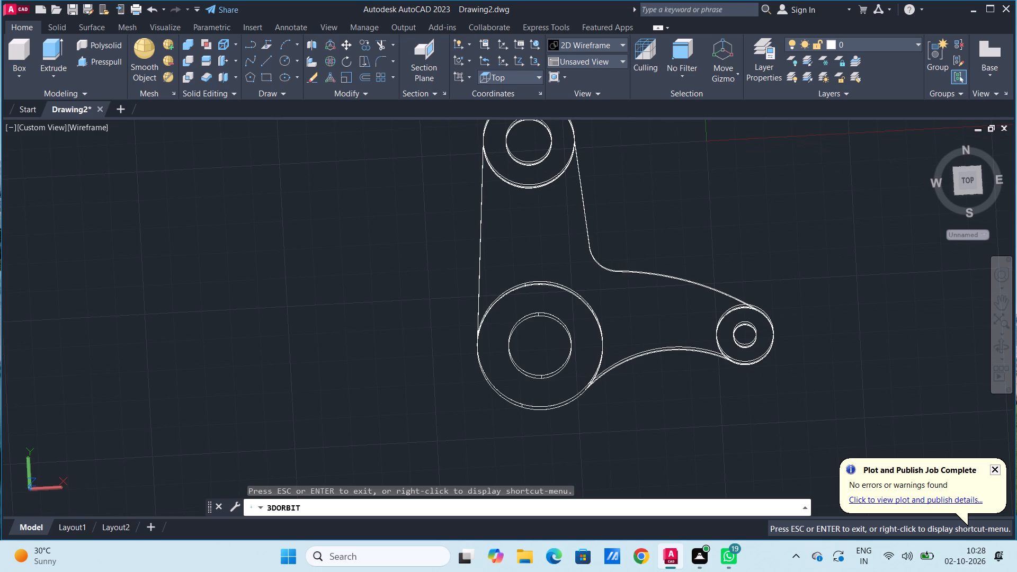
{"action": "key", "text": "Escape"}
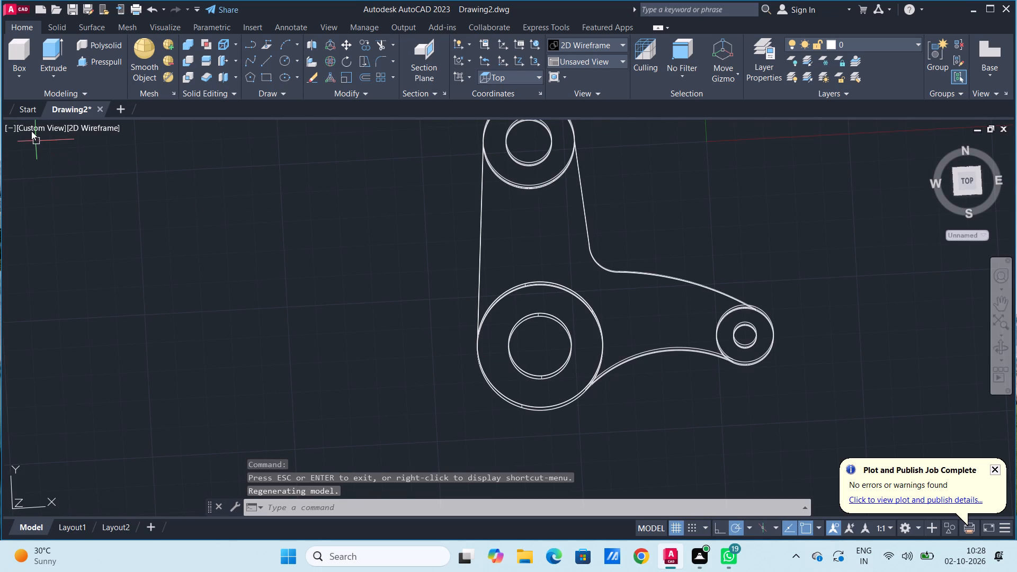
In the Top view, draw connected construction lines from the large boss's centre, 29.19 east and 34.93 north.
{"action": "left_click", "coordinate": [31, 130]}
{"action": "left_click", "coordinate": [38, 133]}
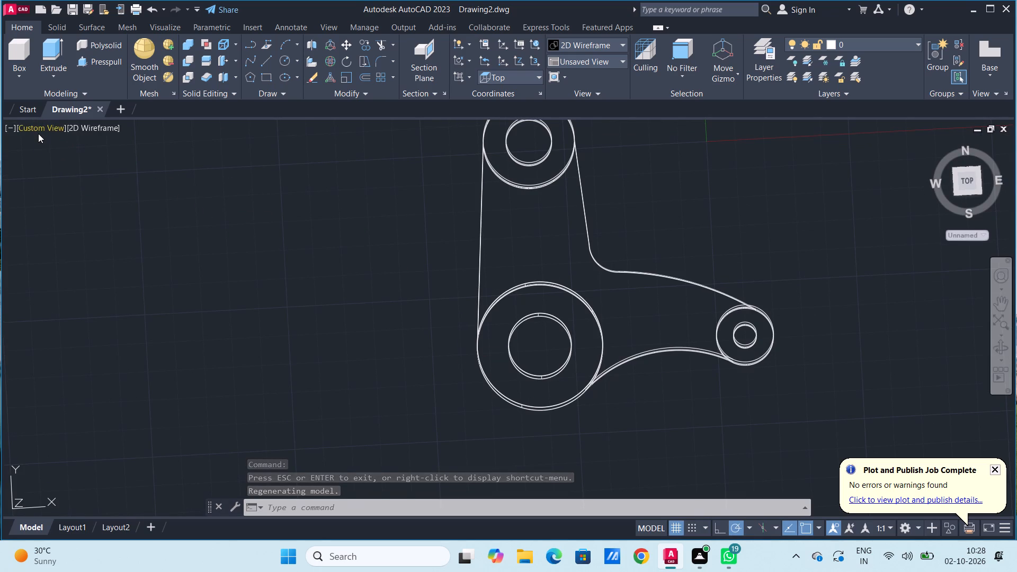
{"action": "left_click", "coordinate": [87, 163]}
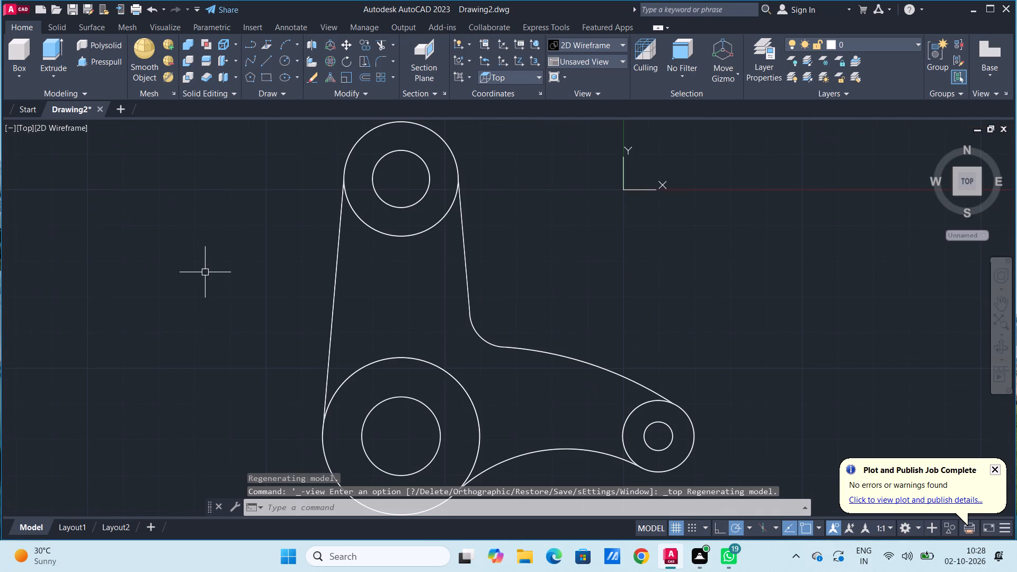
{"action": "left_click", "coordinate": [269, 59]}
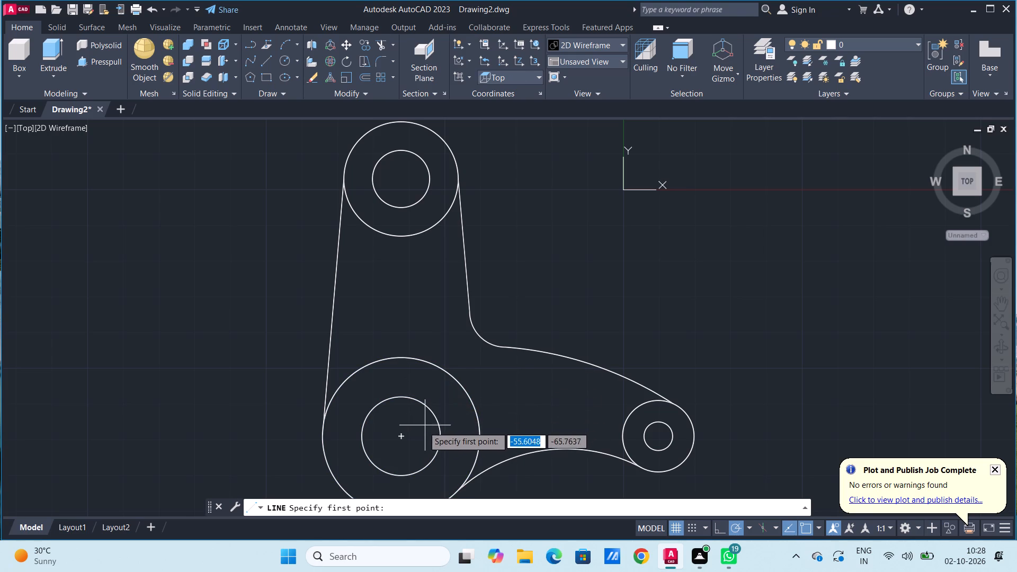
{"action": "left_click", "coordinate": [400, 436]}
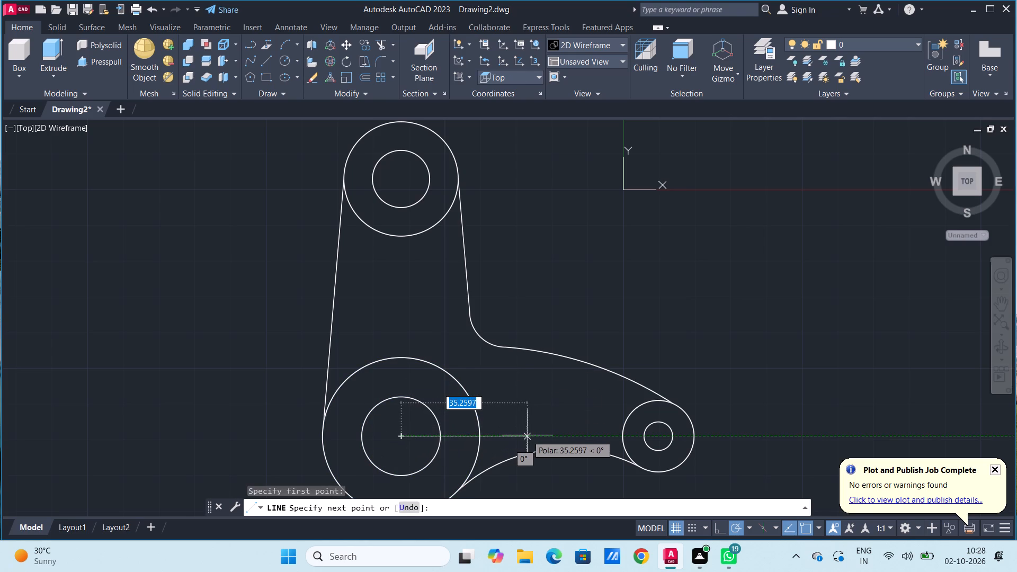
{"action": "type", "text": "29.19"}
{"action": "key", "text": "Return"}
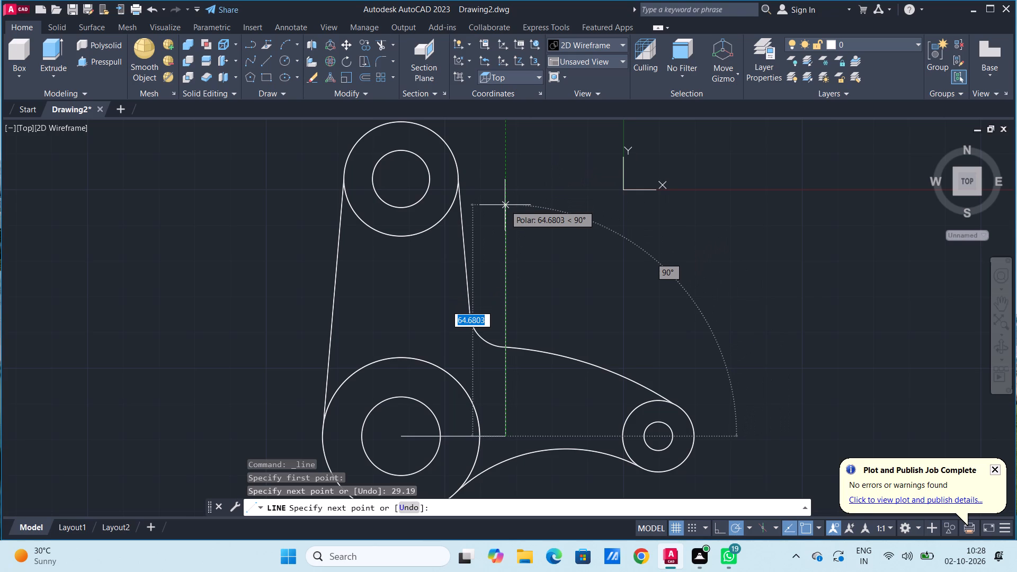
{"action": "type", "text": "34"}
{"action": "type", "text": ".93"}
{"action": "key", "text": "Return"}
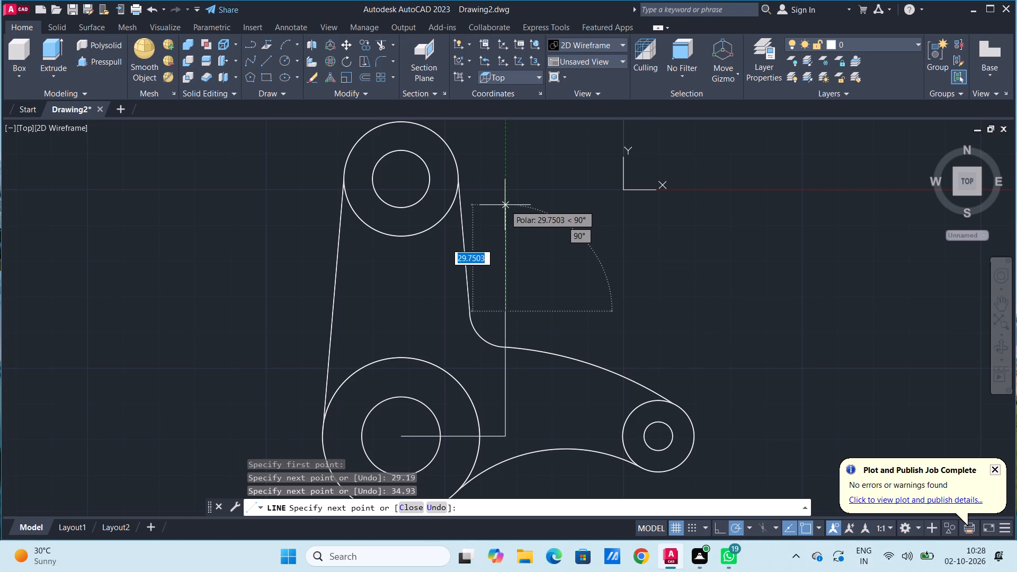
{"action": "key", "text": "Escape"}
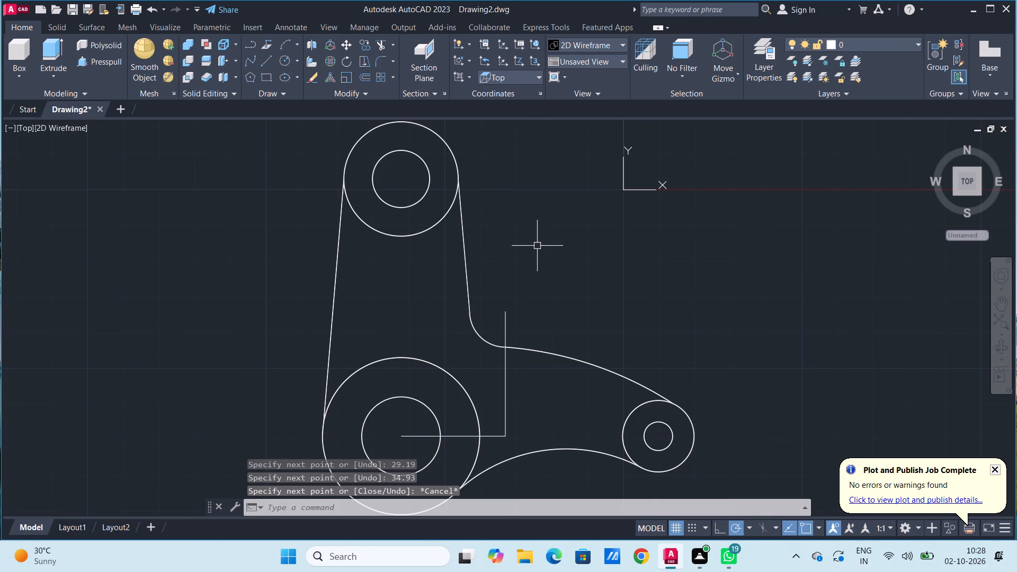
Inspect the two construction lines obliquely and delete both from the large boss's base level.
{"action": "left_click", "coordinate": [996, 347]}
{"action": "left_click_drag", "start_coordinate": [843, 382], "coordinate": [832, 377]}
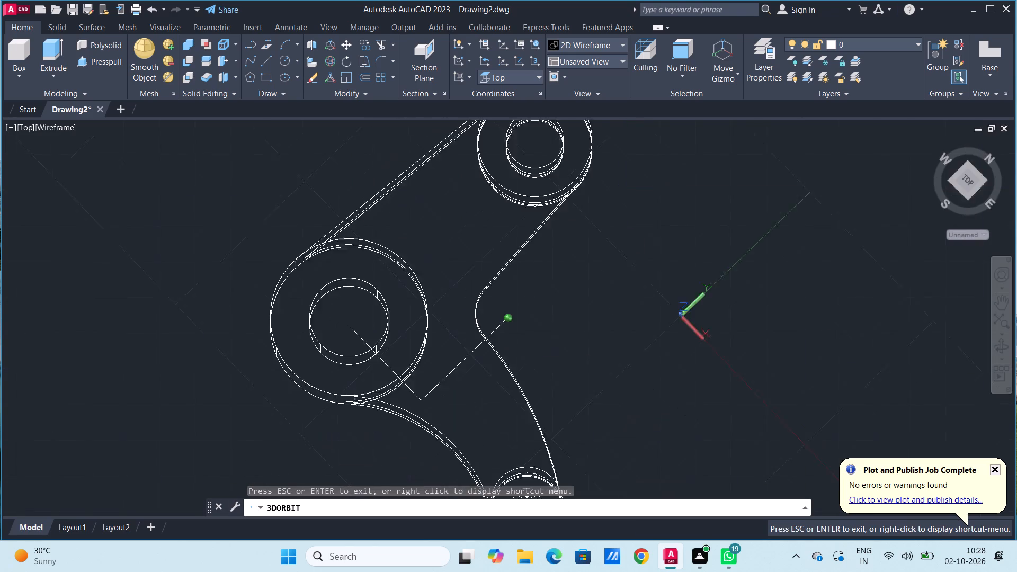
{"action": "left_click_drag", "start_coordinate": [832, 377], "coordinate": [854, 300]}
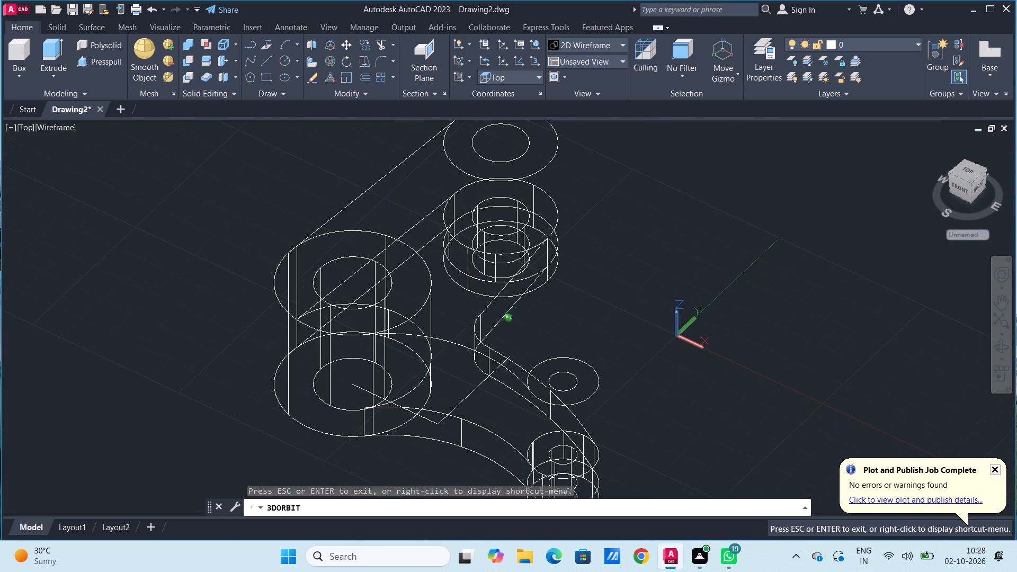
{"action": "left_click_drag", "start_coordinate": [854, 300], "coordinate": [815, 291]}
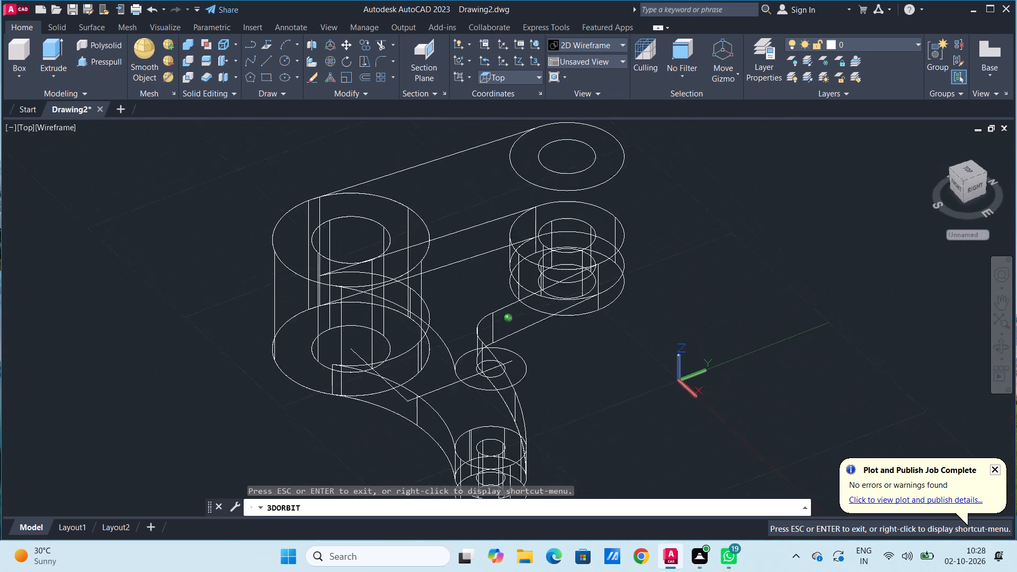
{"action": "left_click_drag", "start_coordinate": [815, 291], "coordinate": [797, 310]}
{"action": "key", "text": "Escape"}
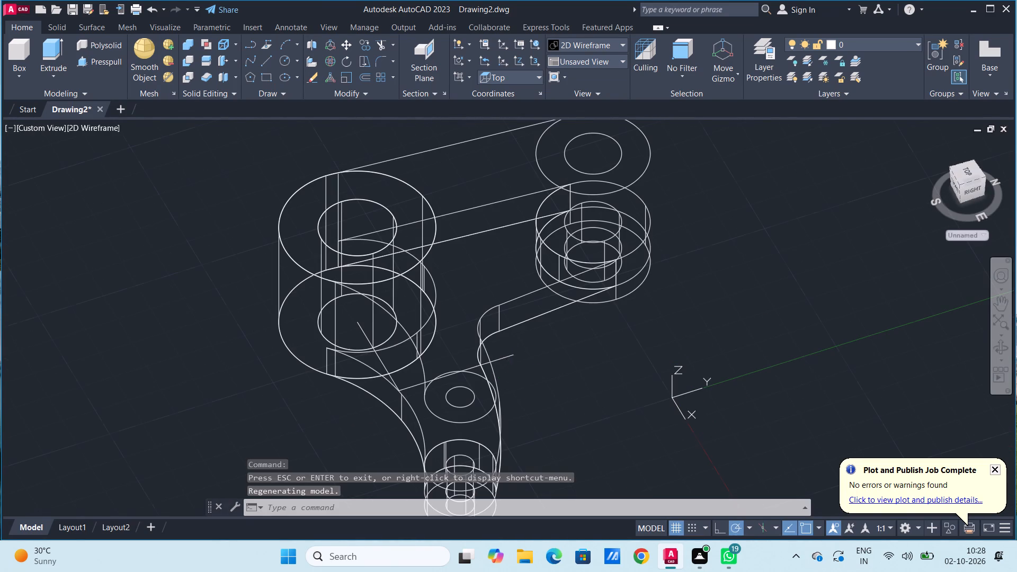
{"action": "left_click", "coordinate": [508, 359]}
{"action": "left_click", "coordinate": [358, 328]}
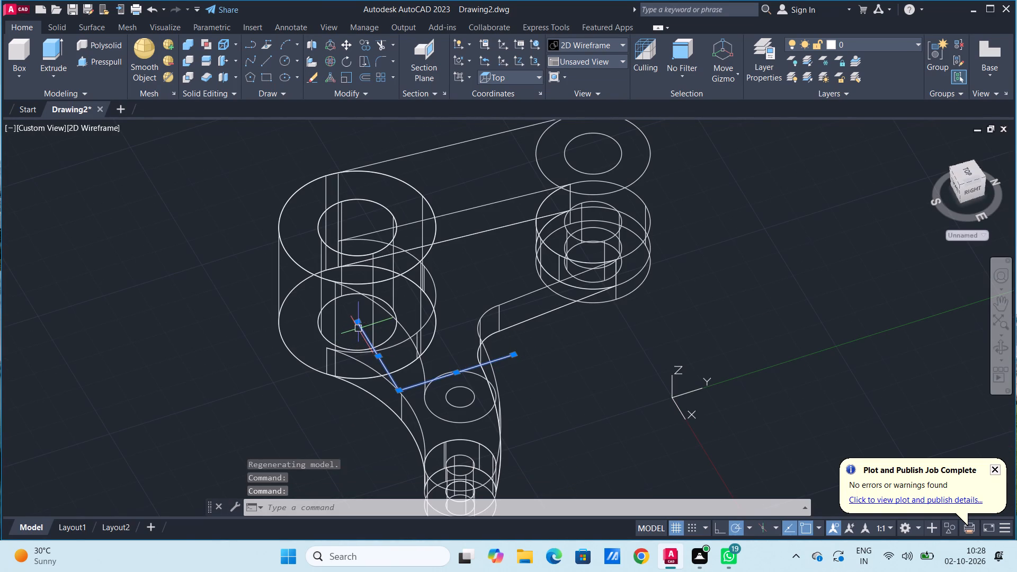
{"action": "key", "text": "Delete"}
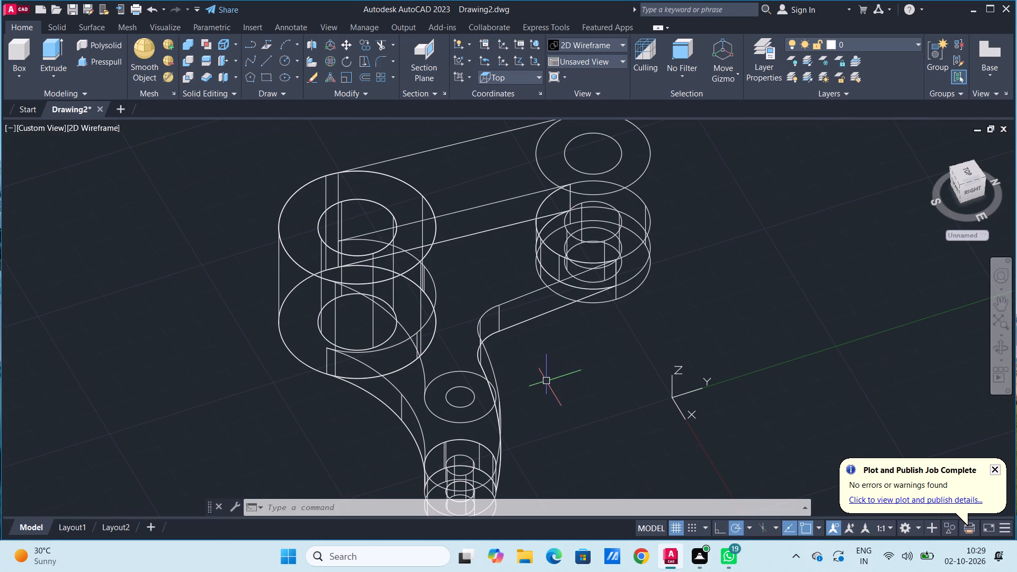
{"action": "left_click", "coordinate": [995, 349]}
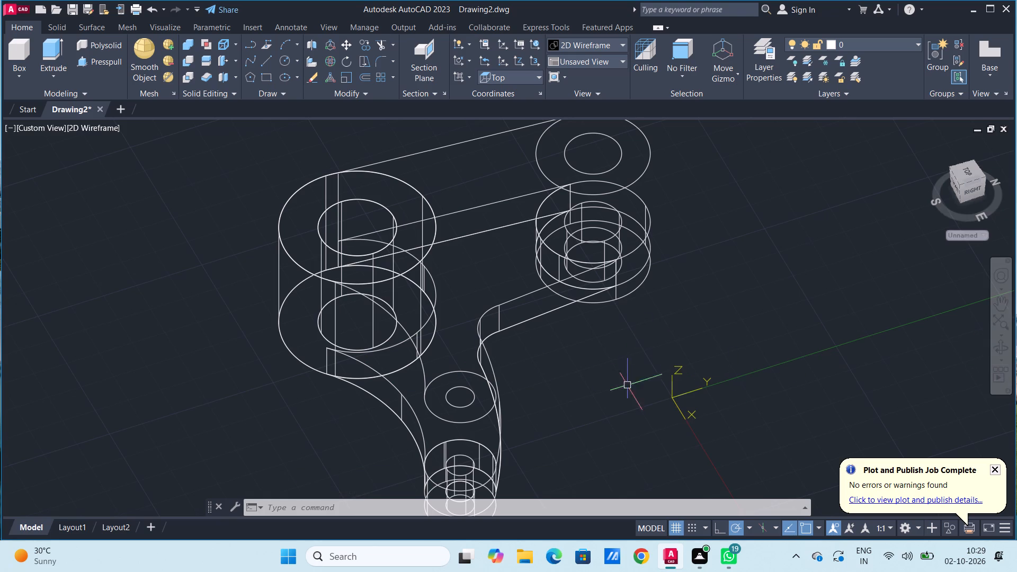
Examine the lever from low front to steeper oblique angles, checking the raised outline against the bosses and lower body.
{"action": "left_click_drag", "start_coordinate": [556, 393], "coordinate": [585, 326]}
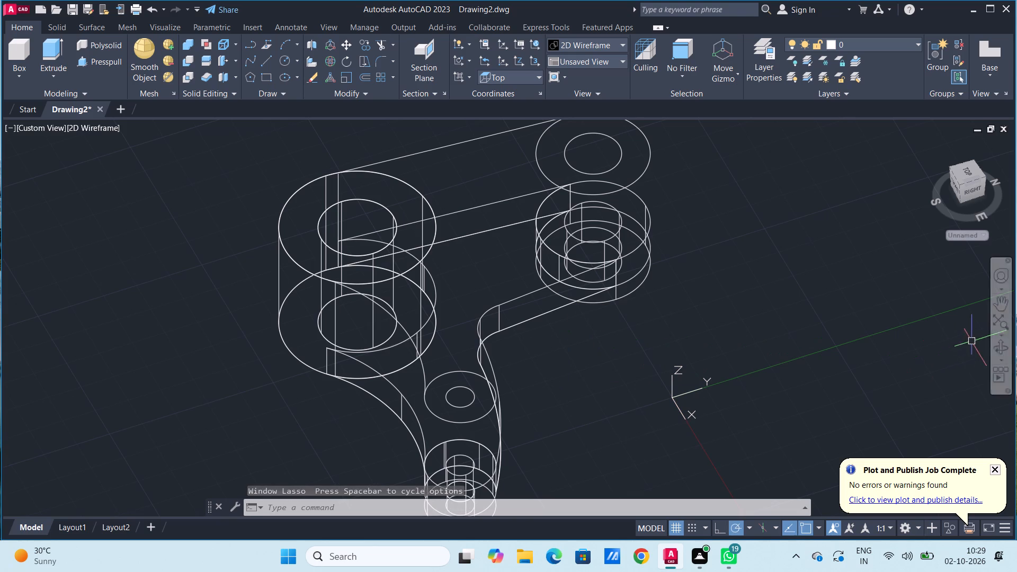
{"action": "left_click", "coordinate": [997, 344]}
{"action": "left_click_drag", "start_coordinate": [618, 382], "coordinate": [654, 336]}
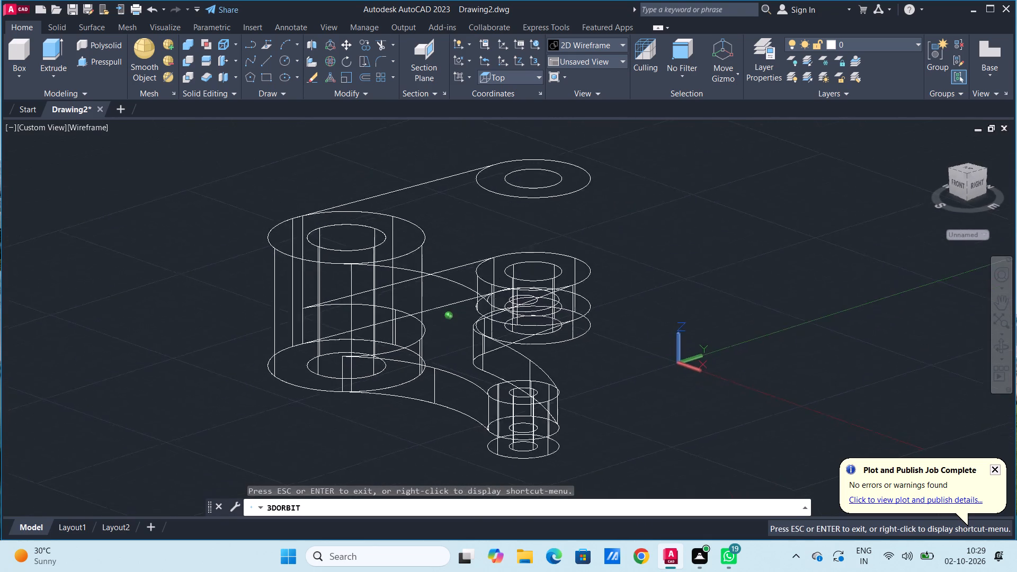
{"action": "left_click_drag", "start_coordinate": [654, 336], "coordinate": [713, 385]}
{"action": "scroll", "coordinate": [634, 260], "scroll_direction": "up", "scroll_amount": 3}
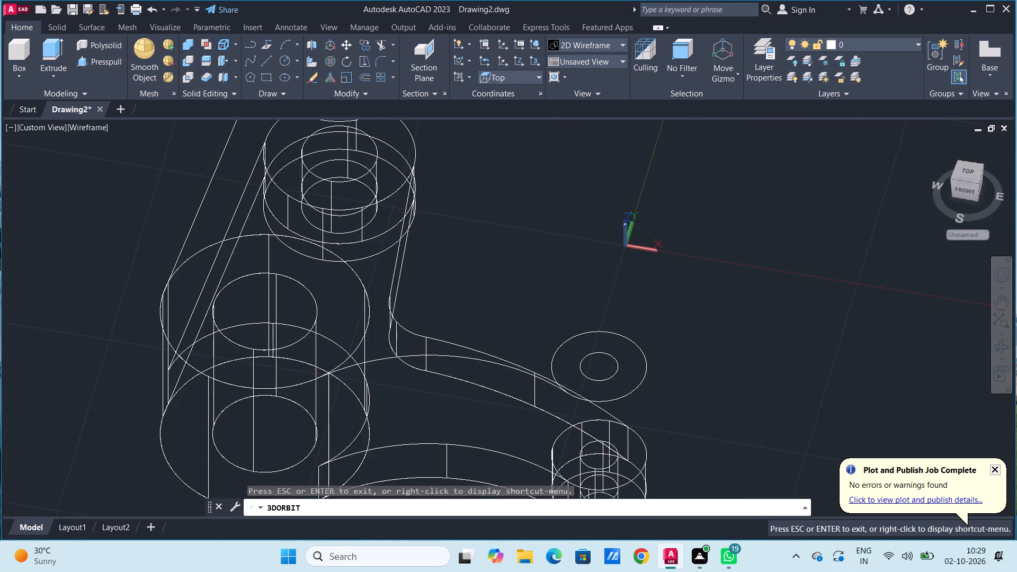
{"action": "scroll", "coordinate": [550, 224], "scroll_direction": "down", "scroll_amount": 8}
{"action": "left_click_drag", "start_coordinate": [519, 193], "coordinate": [536, 203]}
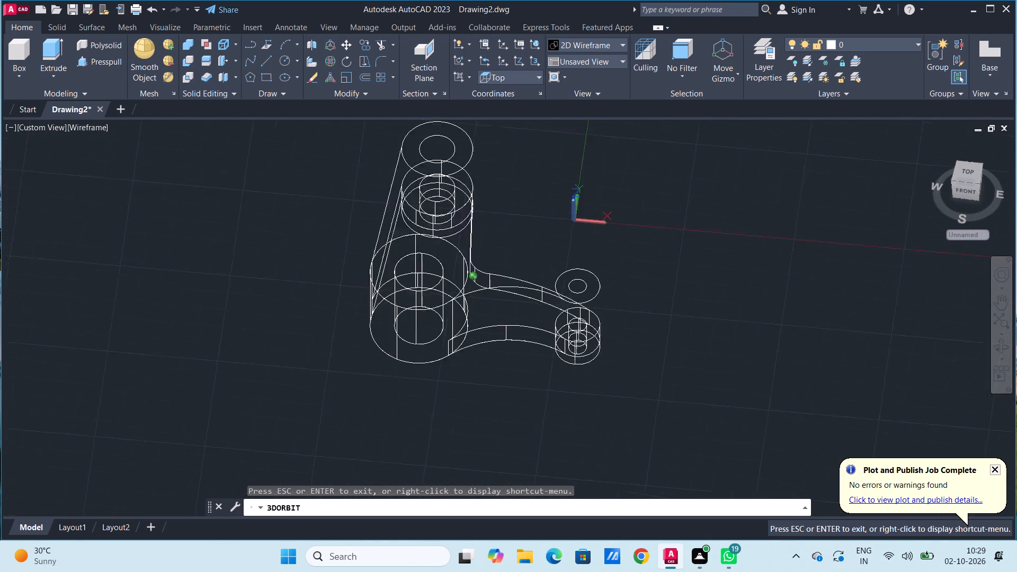
{"action": "left_click_drag", "start_coordinate": [536, 203], "coordinate": [546, 175]}
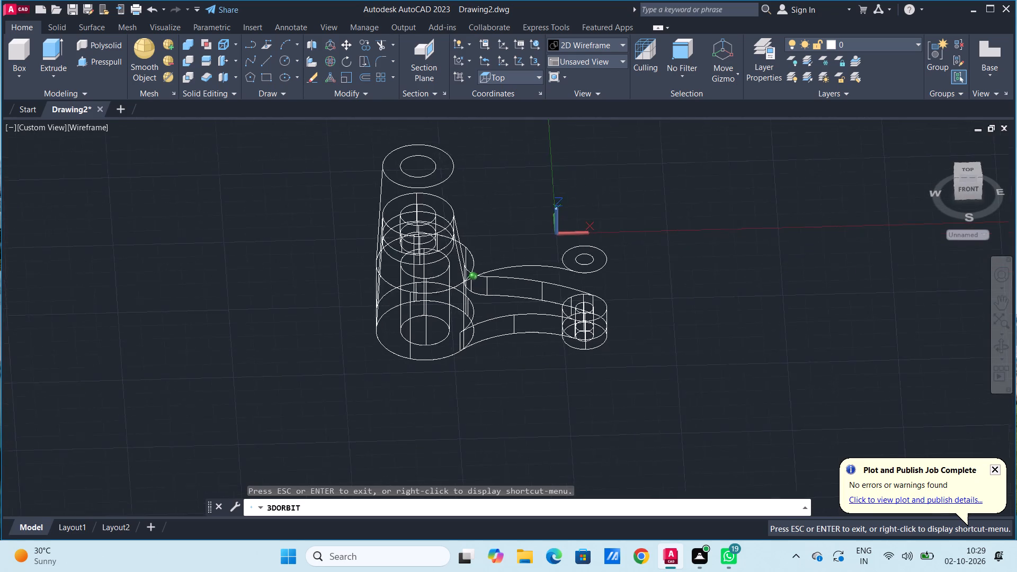
{"action": "left_click_drag", "start_coordinate": [546, 175], "coordinate": [541, 161]}
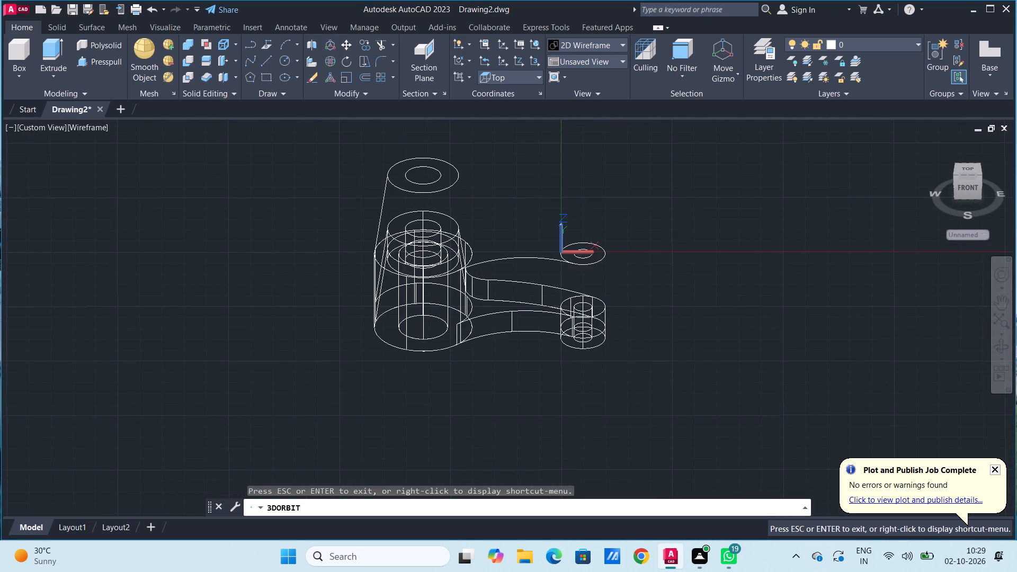
{"action": "scroll", "coordinate": [454, 175], "scroll_direction": "down", "scroll_amount": 1}
{"action": "scroll", "coordinate": [454, 175], "scroll_direction": "up", "scroll_amount": 5}
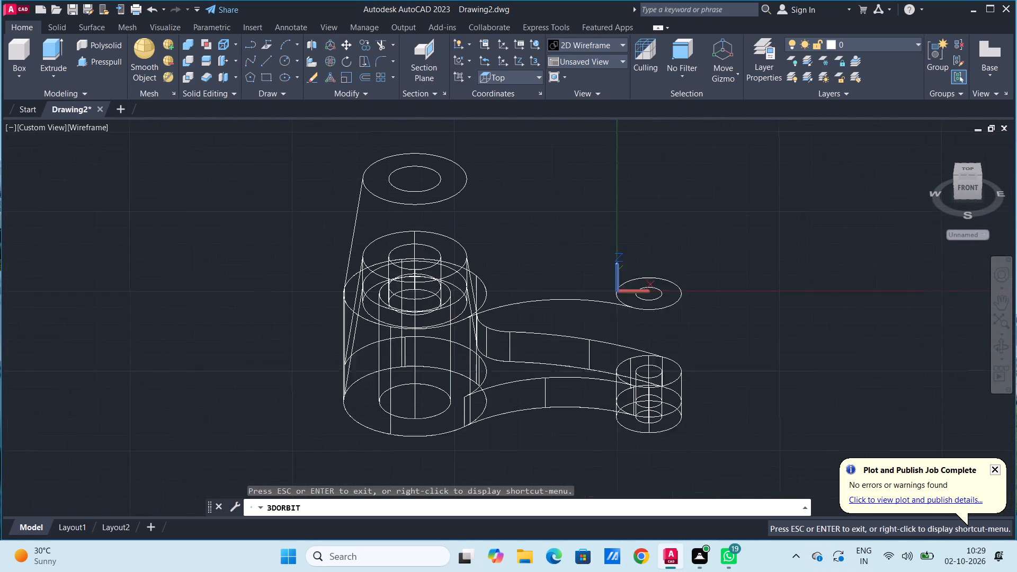
{"action": "scroll", "coordinate": [431, 158], "scroll_direction": "up", "scroll_amount": 1}
{"action": "scroll", "coordinate": [431, 160], "scroll_direction": "down", "scroll_amount": 1}
{"action": "scroll", "coordinate": [431, 161], "scroll_direction": "up", "scroll_amount": 3}
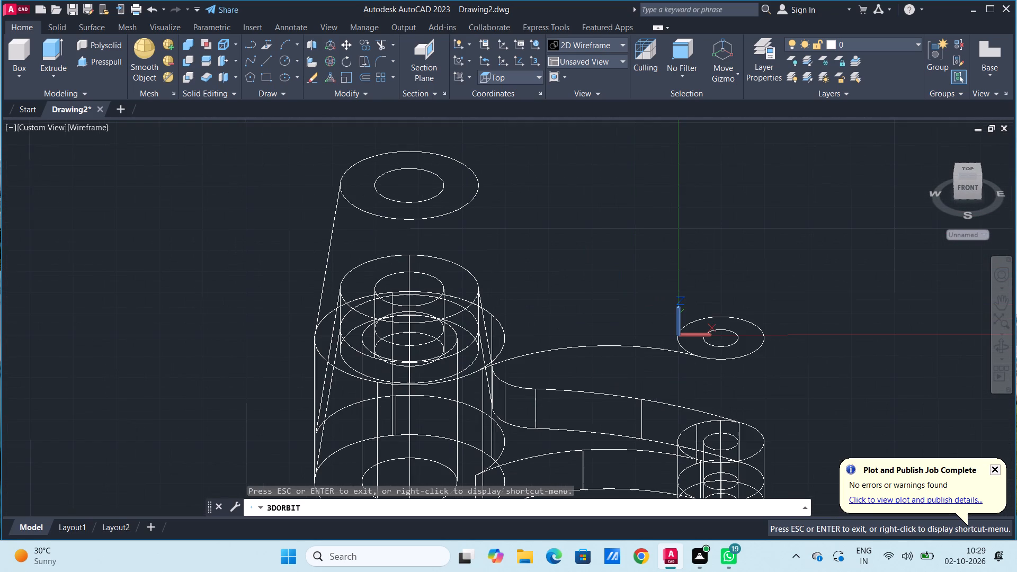
{"action": "scroll", "coordinate": [385, 146], "scroll_direction": "down", "scroll_amount": 2}
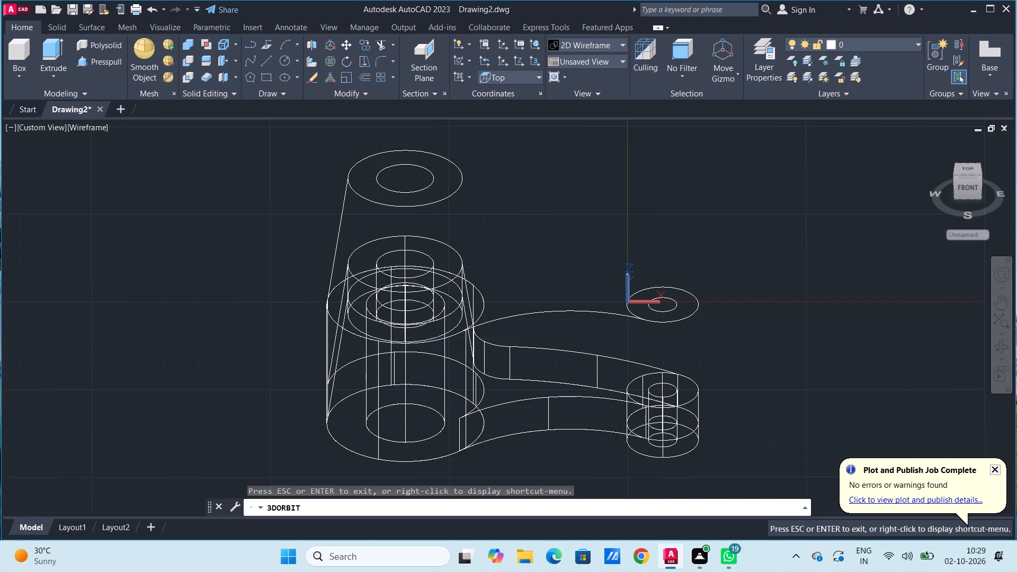
{"action": "left_click_drag", "start_coordinate": [309, 165], "coordinate": [315, 211]}
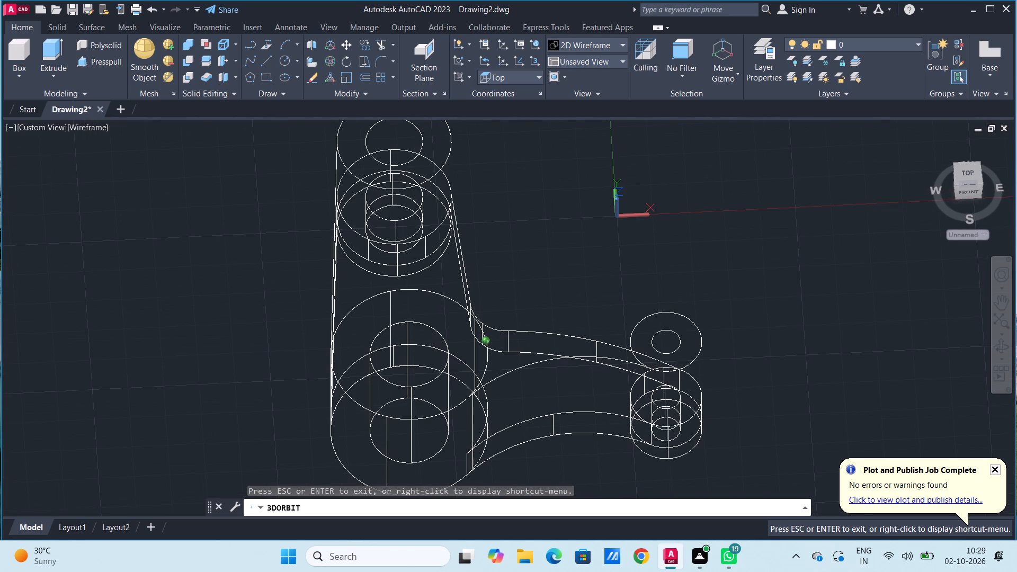
{"action": "left_click_drag", "start_coordinate": [315, 211], "coordinate": [313, 211]}
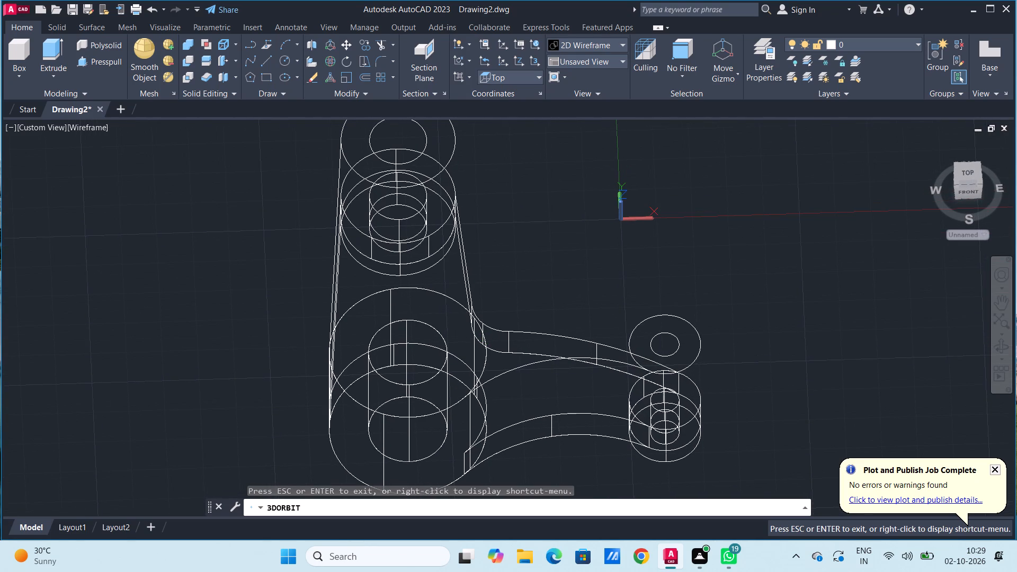
{"action": "key", "text": "Escape"}
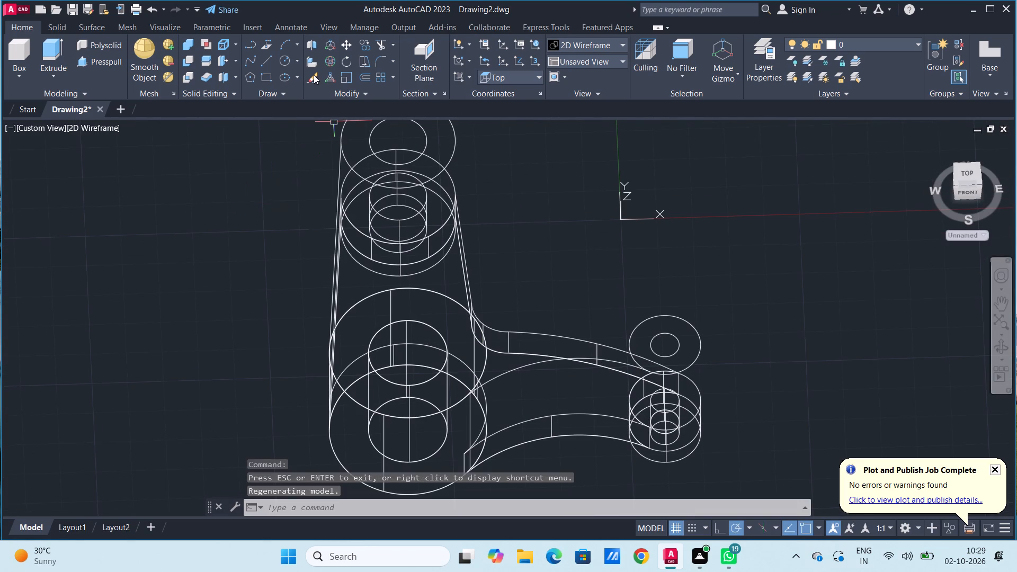
Draw a construction polyline from the large boss's top centre, 29.19 along positive X and 34.93 along positive Y.
{"action": "left_click", "coordinate": [250, 49]}
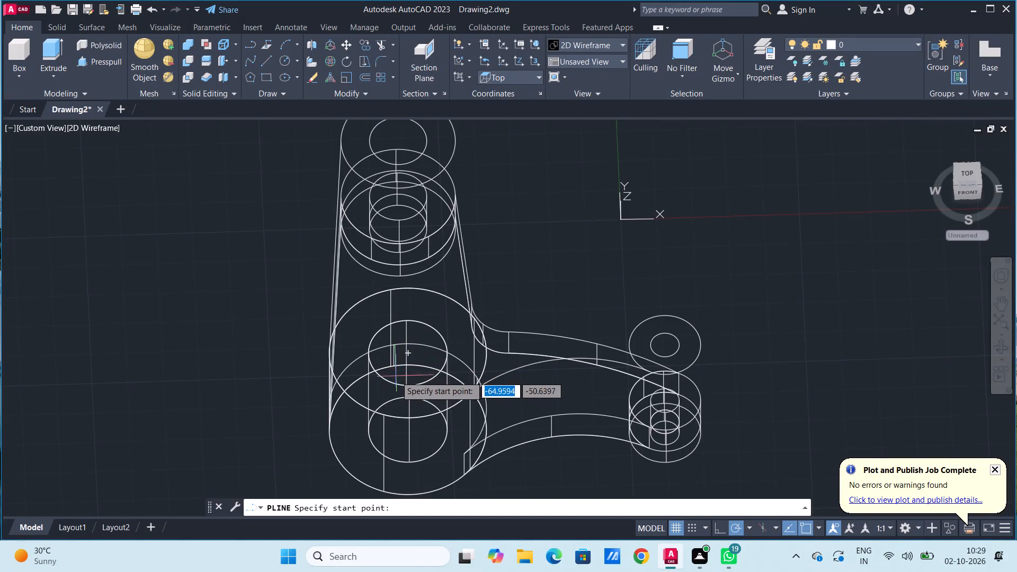
{"action": "left_click", "coordinate": [408, 354]}
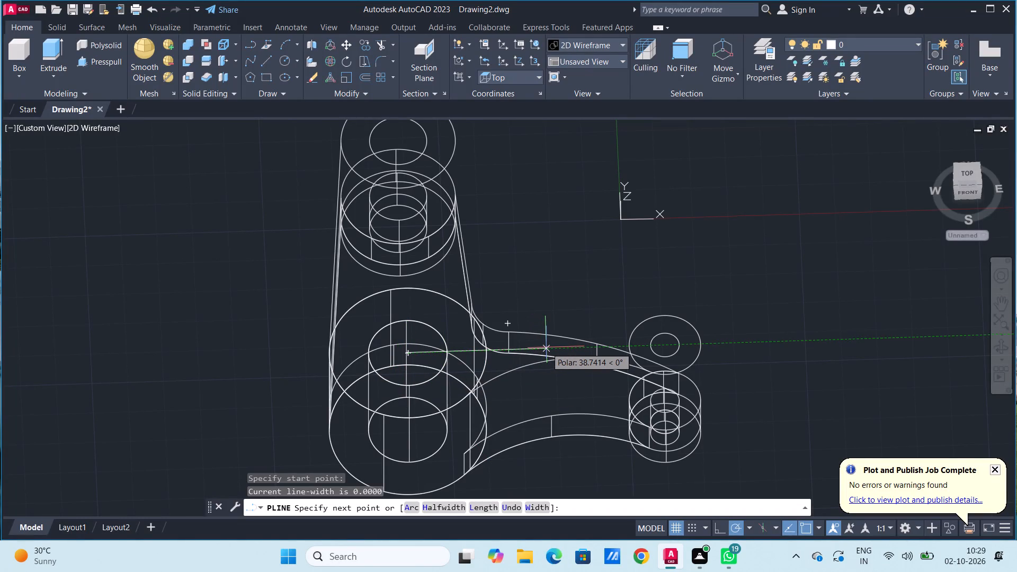
{"action": "type", "text": "29.19"}
{"action": "key", "text": "Return"}
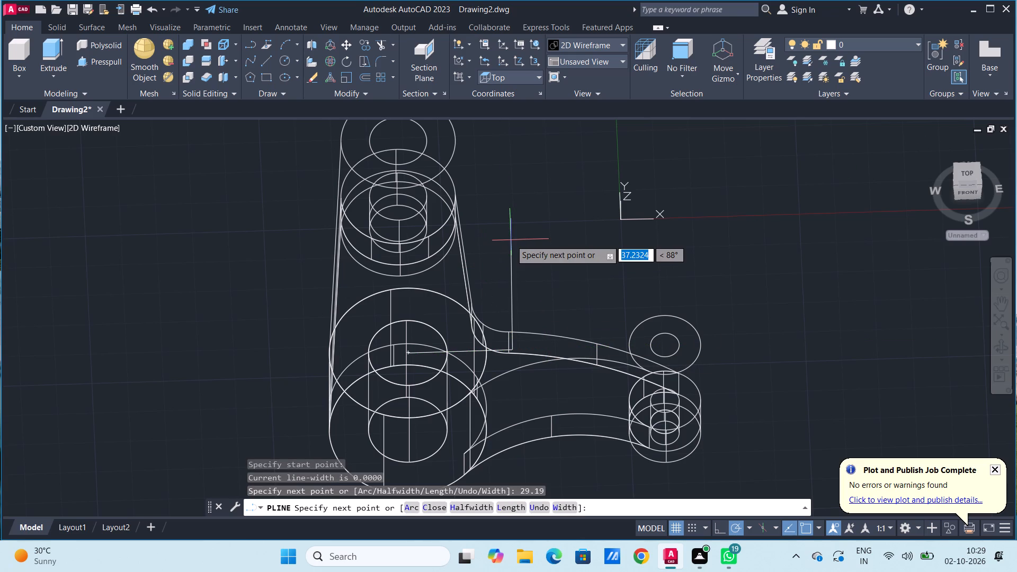
{"action": "type", "text": "34.93"}
{"action": "key", "text": "Return"}
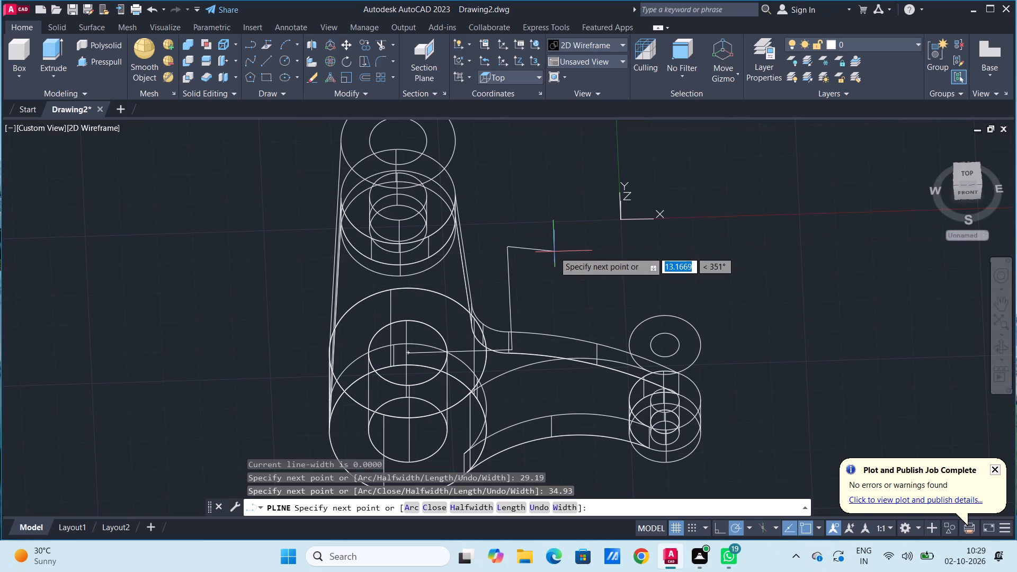
{"action": "key", "text": "Escape"}
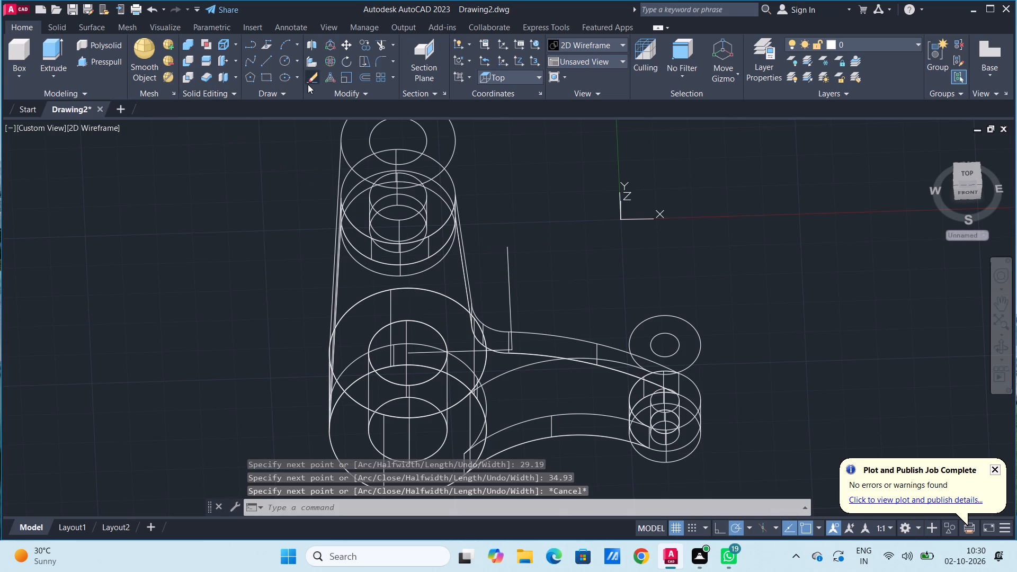
Draw a circle of radius 10 centred on the free end of the construction polyline.
{"action": "left_click", "coordinate": [288, 62]}
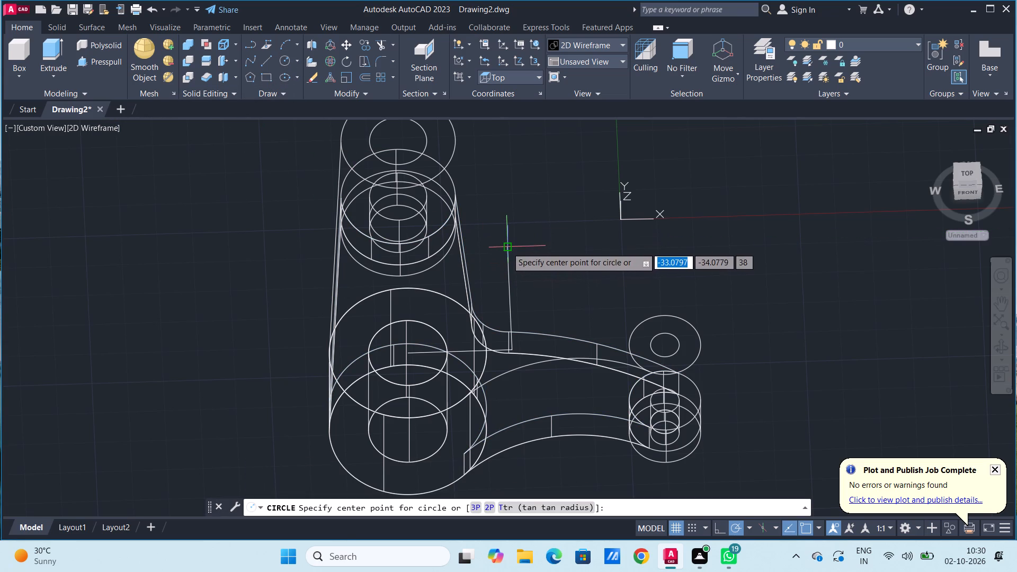
{"action": "left_click", "coordinate": [507, 247]}
{"action": "type", "text": "10"}
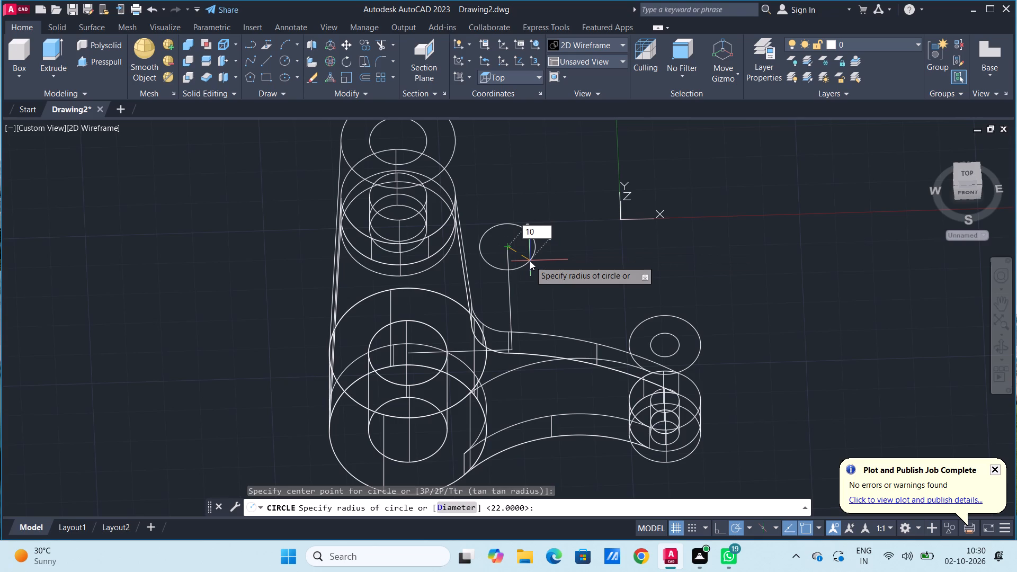
{"action": "key", "text": "Return"}
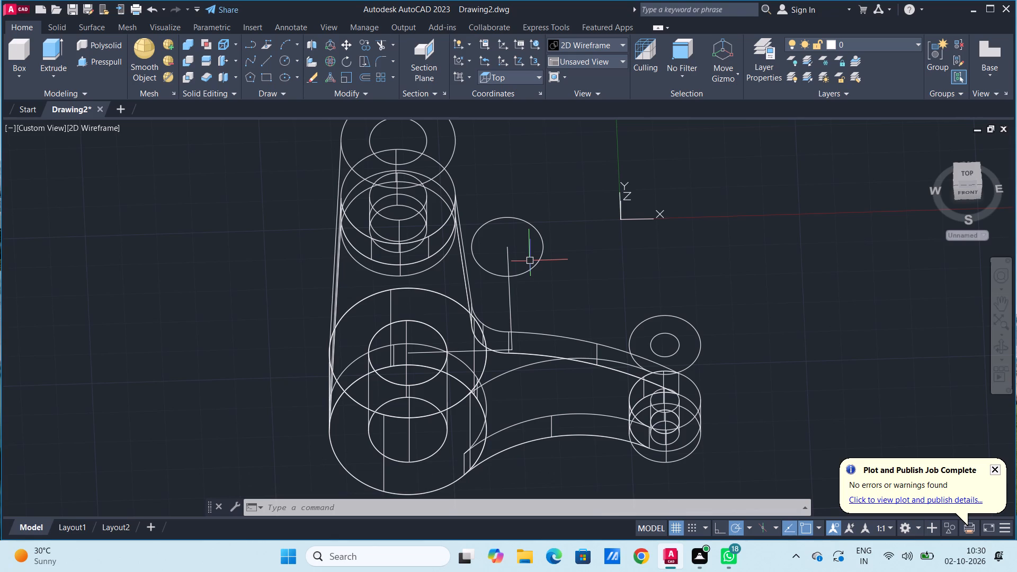
Delete the construction polyline between the large boss's top centre and the radius 10 circle.
{"action": "left_click", "coordinate": [511, 296]}
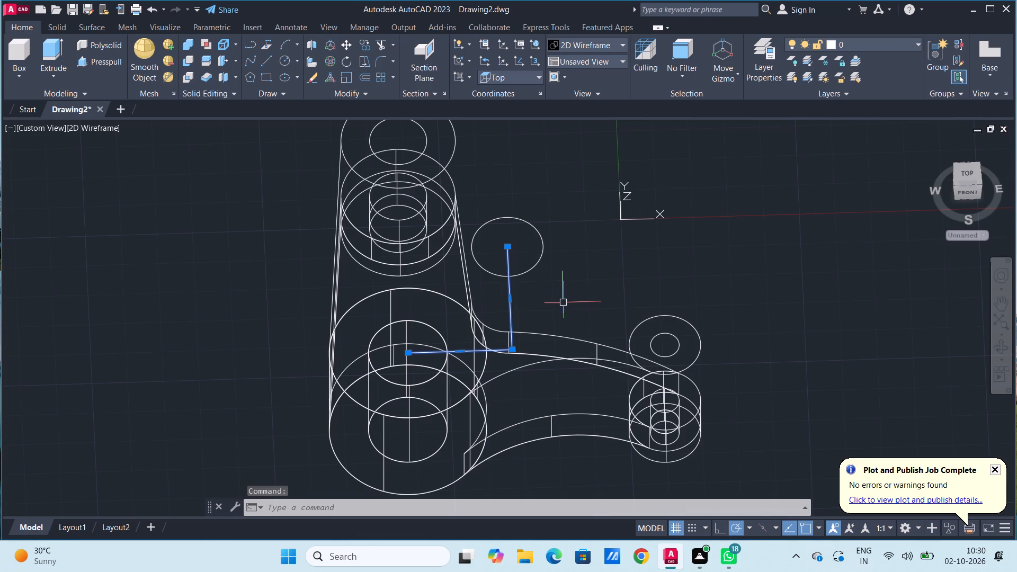
{"action": "key", "text": "Delete"}
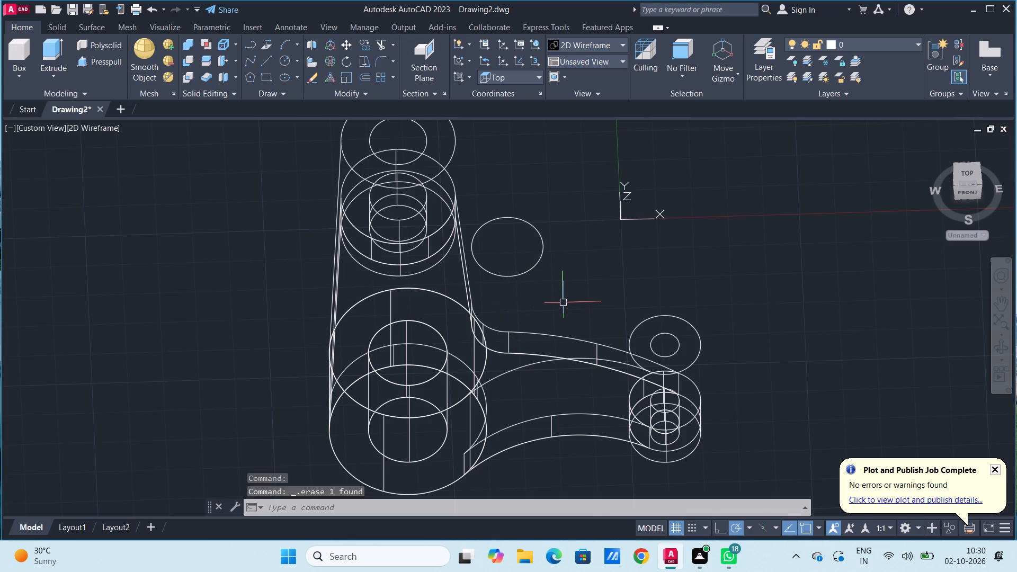
Draw a straight polyline from the +X side of the far boss's raised outer circle to the near side of the radius 10 circle.
{"action": "left_click", "coordinate": [252, 43]}
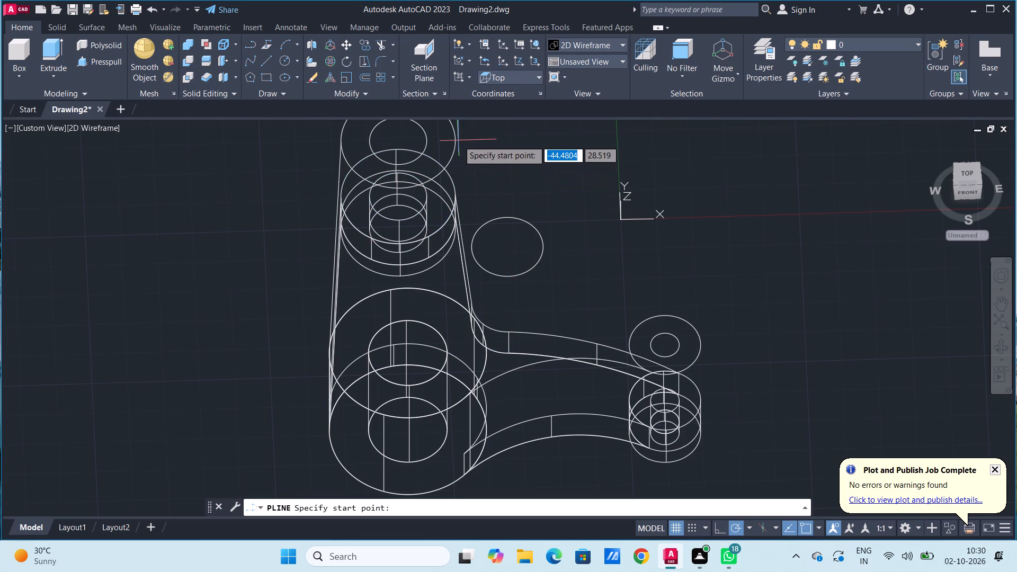
{"action": "left_click", "coordinate": [456, 138]}
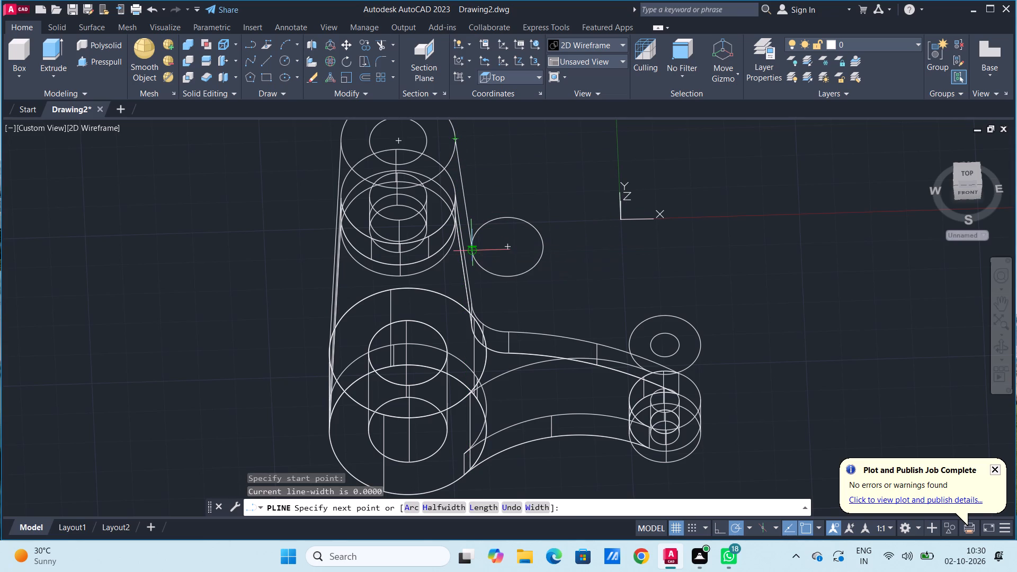
{"action": "left_click", "coordinate": [472, 251]}
{"action": "key", "text": "Escape"}
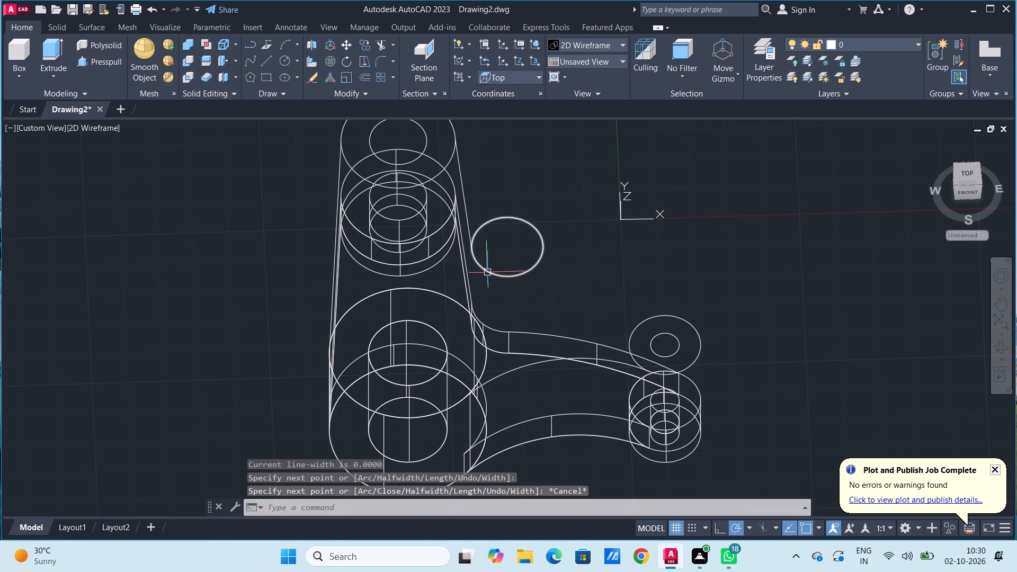
Examine closely where the new straight line meets the edge of the radius 10 circle.
{"action": "scroll", "coordinate": [481, 252], "scroll_direction": "up", "scroll_amount": 7}
{"action": "scroll", "coordinate": [398, 269], "scroll_direction": "up", "scroll_amount": 3}
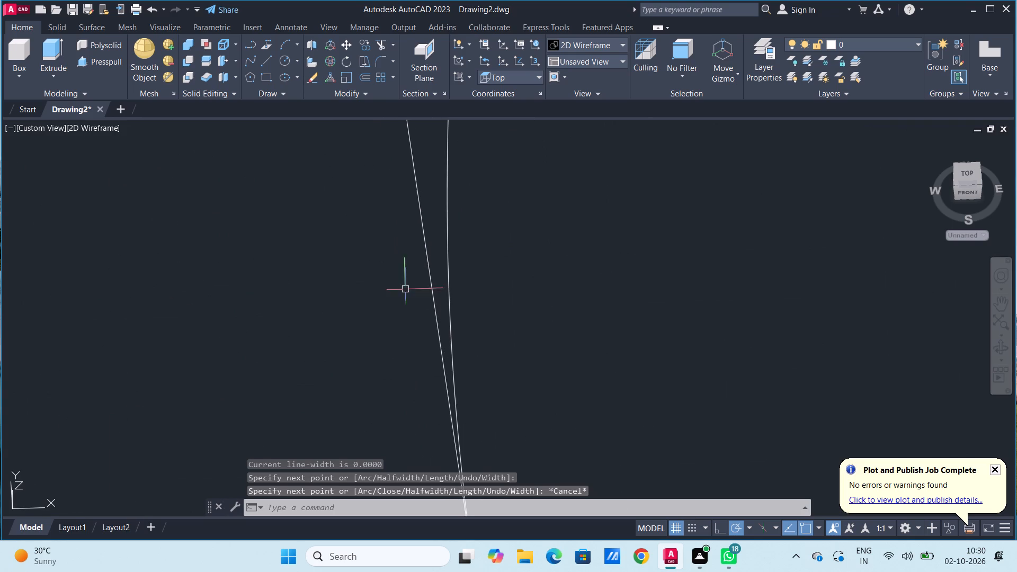
{"action": "scroll", "coordinate": [440, 331], "scroll_direction": "down", "scroll_amount": 4}
{"action": "scroll", "coordinate": [457, 367], "scroll_direction": "up", "scroll_amount": 8}
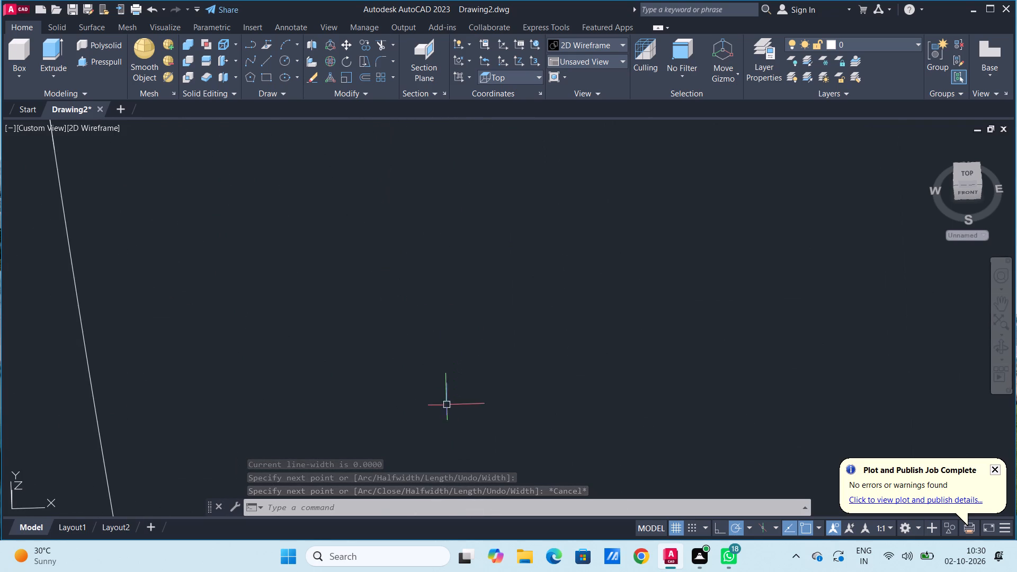
{"action": "scroll", "coordinate": [344, 345], "scroll_direction": "down", "scroll_amount": 3}
{"action": "scroll", "coordinate": [329, 327], "scroll_direction": "up", "scroll_amount": 3}
{"action": "scroll", "coordinate": [290, 306], "scroll_direction": "down", "scroll_amount": 4}
{"action": "scroll", "coordinate": [274, 281], "scroll_direction": "up", "scroll_amount": 1}
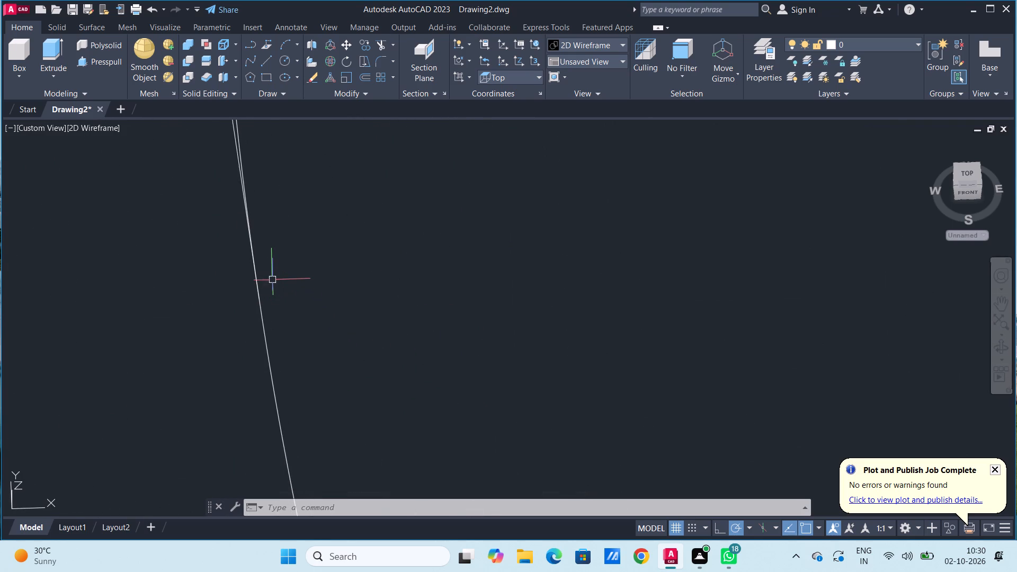
{"action": "scroll", "coordinate": [272, 280], "scroll_direction": "down", "scroll_amount": 12}
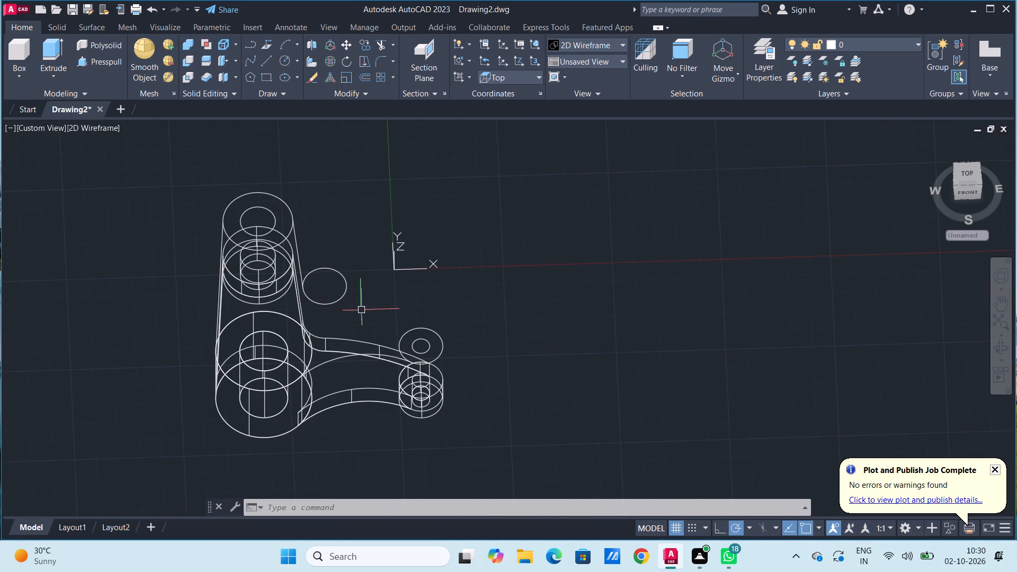
{"action": "key", "text": "Escape"}
{"action": "key", "text": "Escape"}
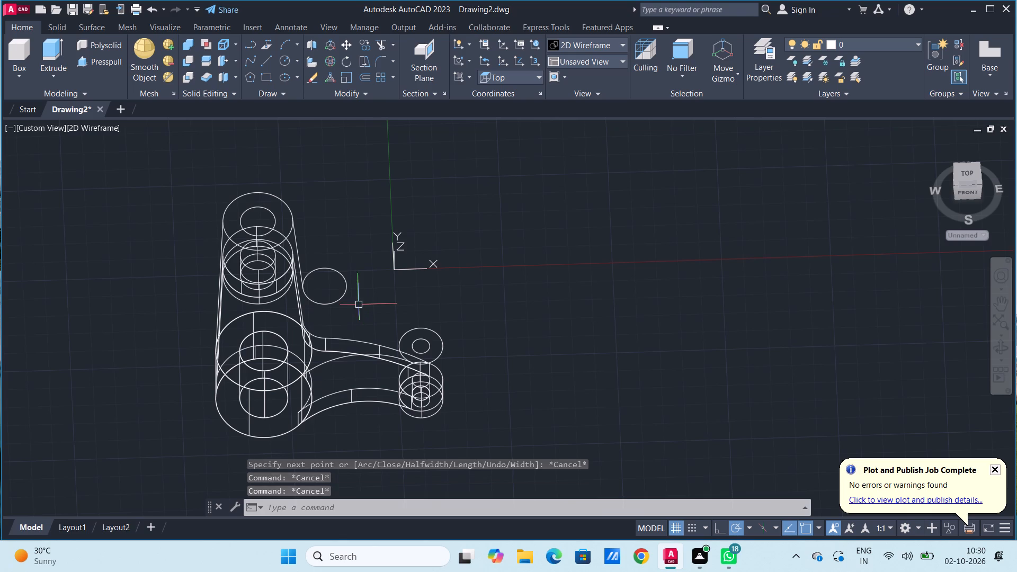
{"action": "key", "text": "Escape"}
{"action": "key", "text": "Escape"}
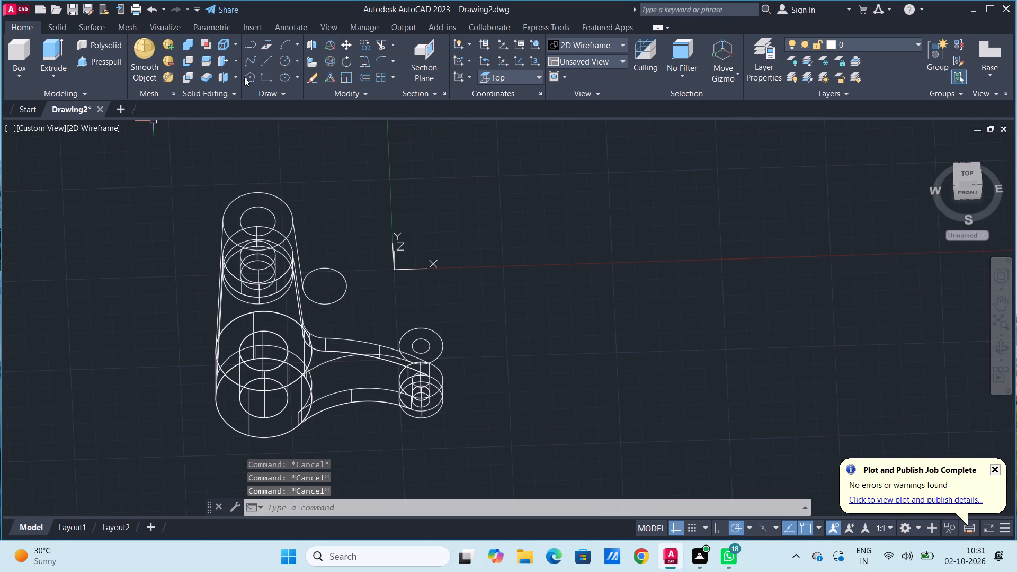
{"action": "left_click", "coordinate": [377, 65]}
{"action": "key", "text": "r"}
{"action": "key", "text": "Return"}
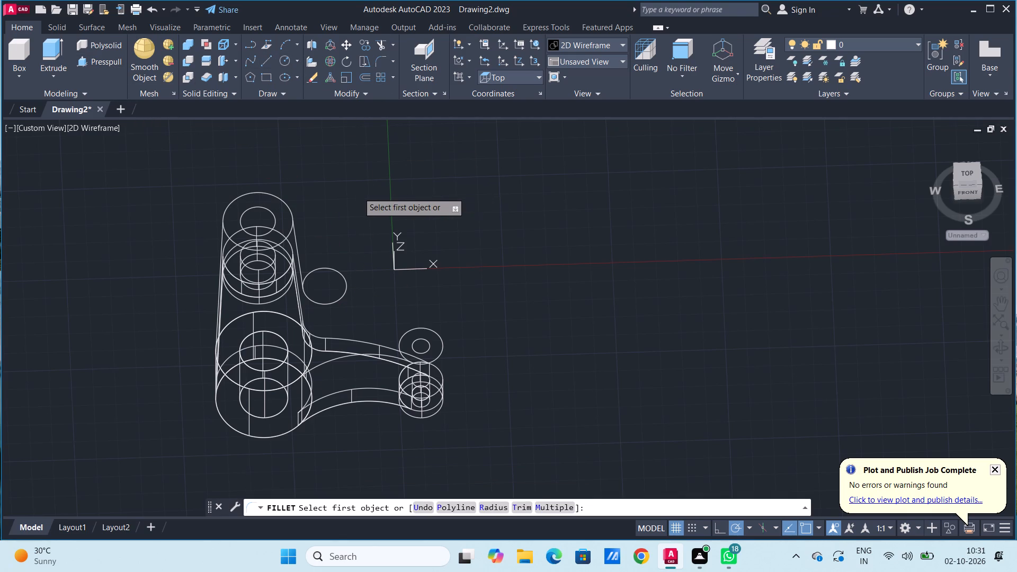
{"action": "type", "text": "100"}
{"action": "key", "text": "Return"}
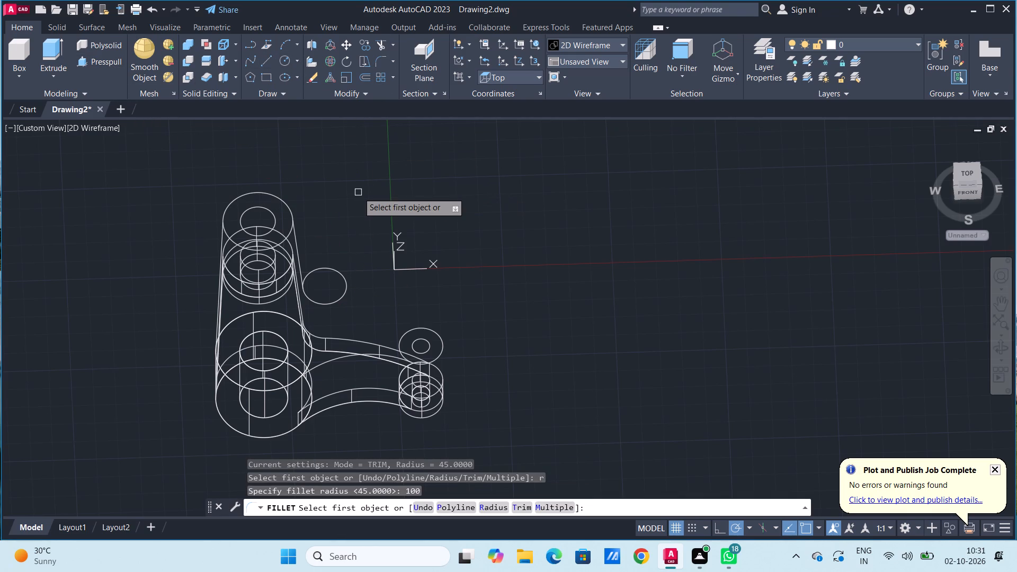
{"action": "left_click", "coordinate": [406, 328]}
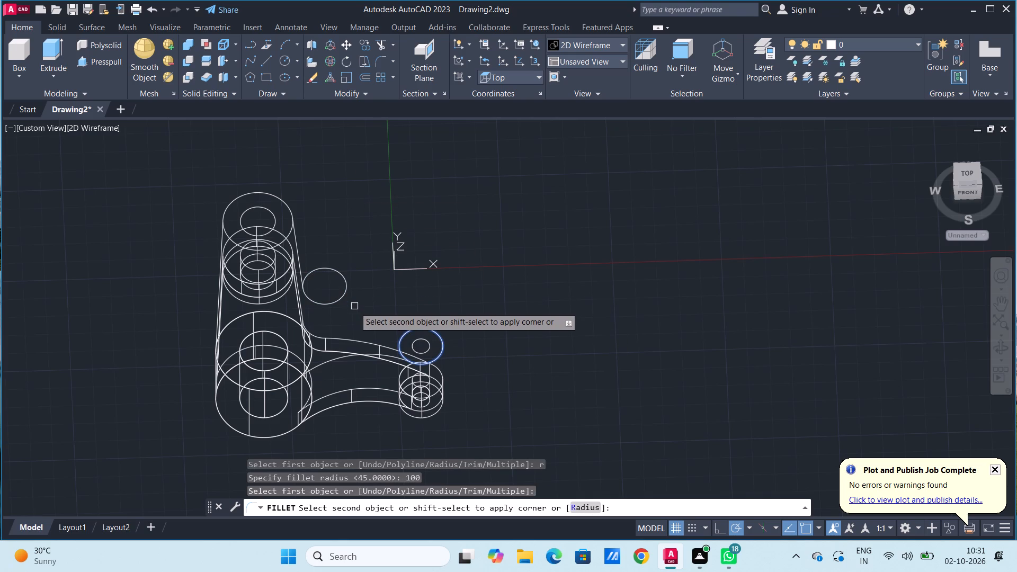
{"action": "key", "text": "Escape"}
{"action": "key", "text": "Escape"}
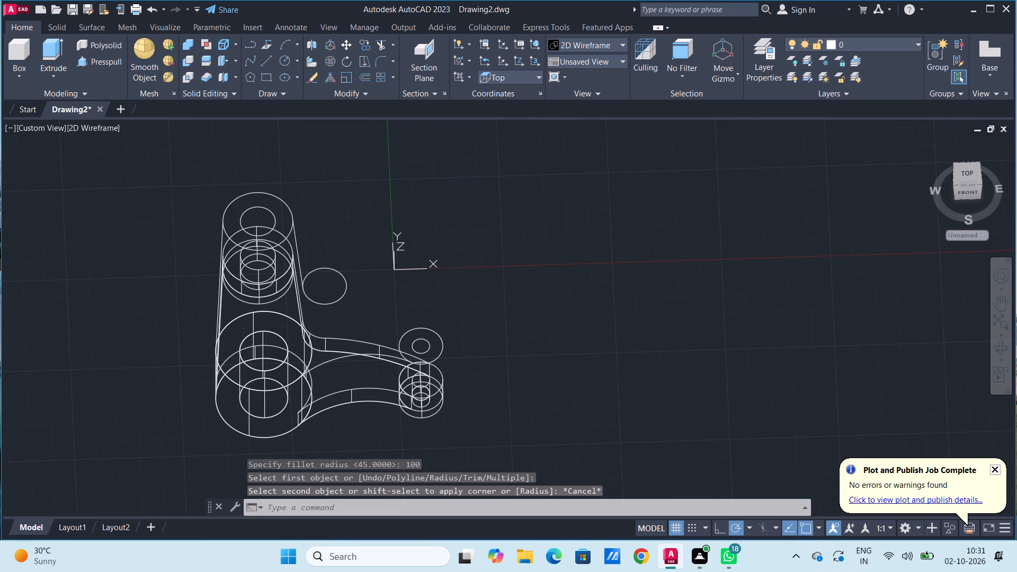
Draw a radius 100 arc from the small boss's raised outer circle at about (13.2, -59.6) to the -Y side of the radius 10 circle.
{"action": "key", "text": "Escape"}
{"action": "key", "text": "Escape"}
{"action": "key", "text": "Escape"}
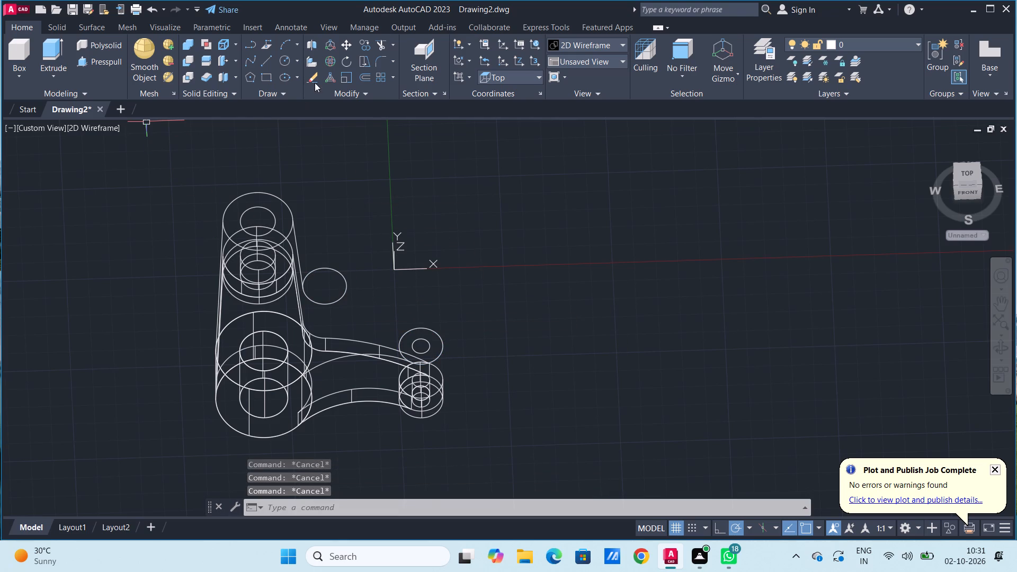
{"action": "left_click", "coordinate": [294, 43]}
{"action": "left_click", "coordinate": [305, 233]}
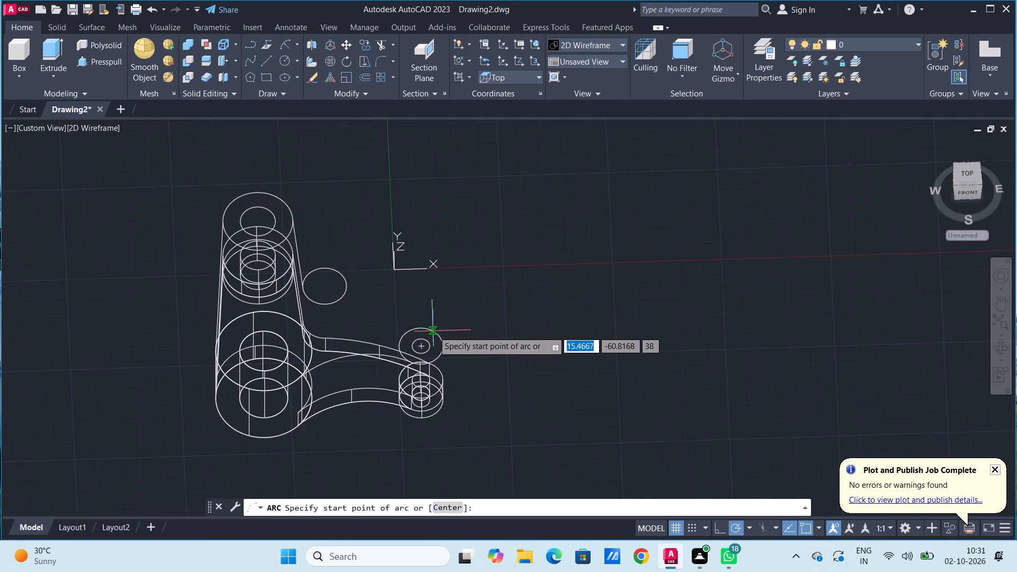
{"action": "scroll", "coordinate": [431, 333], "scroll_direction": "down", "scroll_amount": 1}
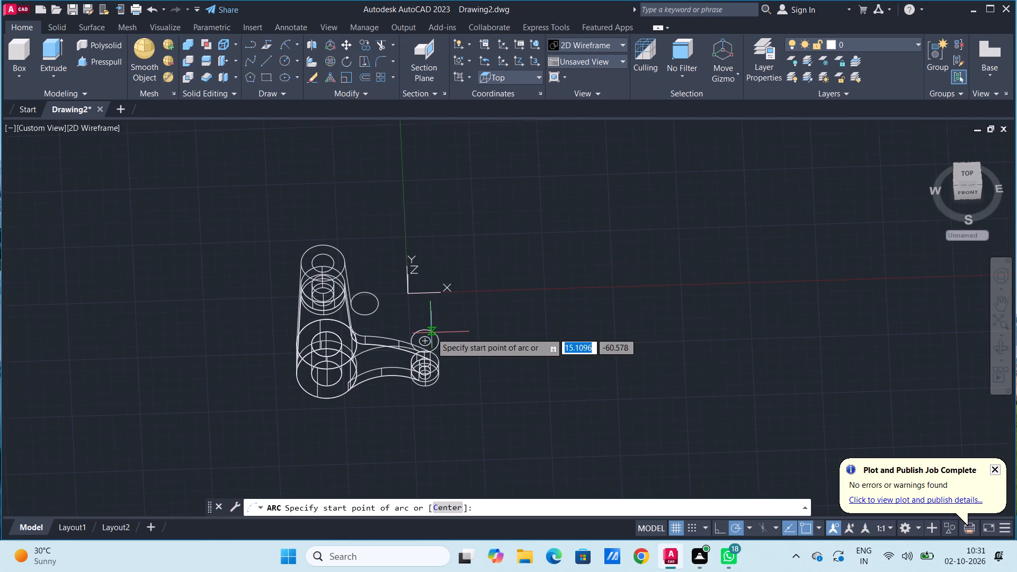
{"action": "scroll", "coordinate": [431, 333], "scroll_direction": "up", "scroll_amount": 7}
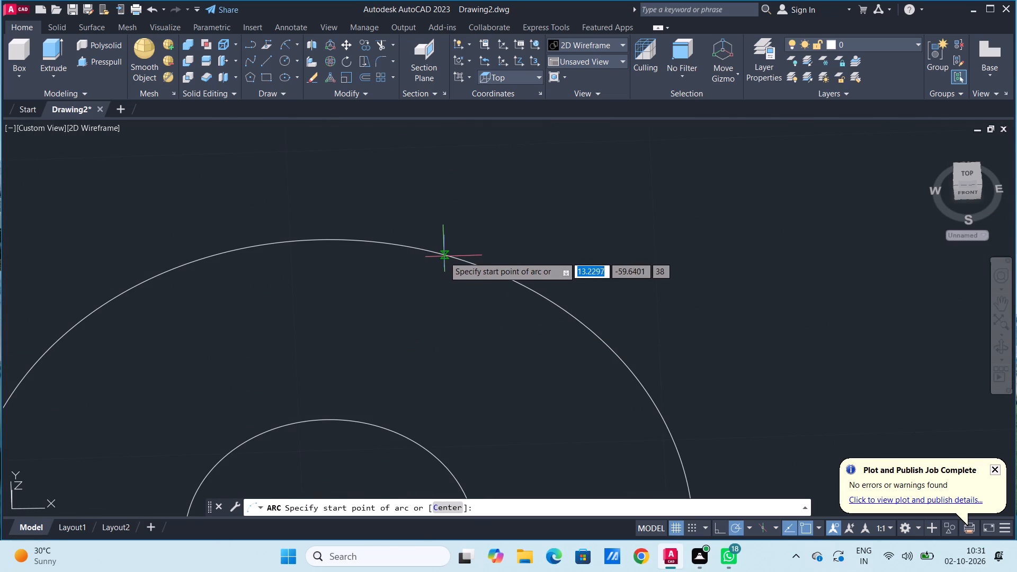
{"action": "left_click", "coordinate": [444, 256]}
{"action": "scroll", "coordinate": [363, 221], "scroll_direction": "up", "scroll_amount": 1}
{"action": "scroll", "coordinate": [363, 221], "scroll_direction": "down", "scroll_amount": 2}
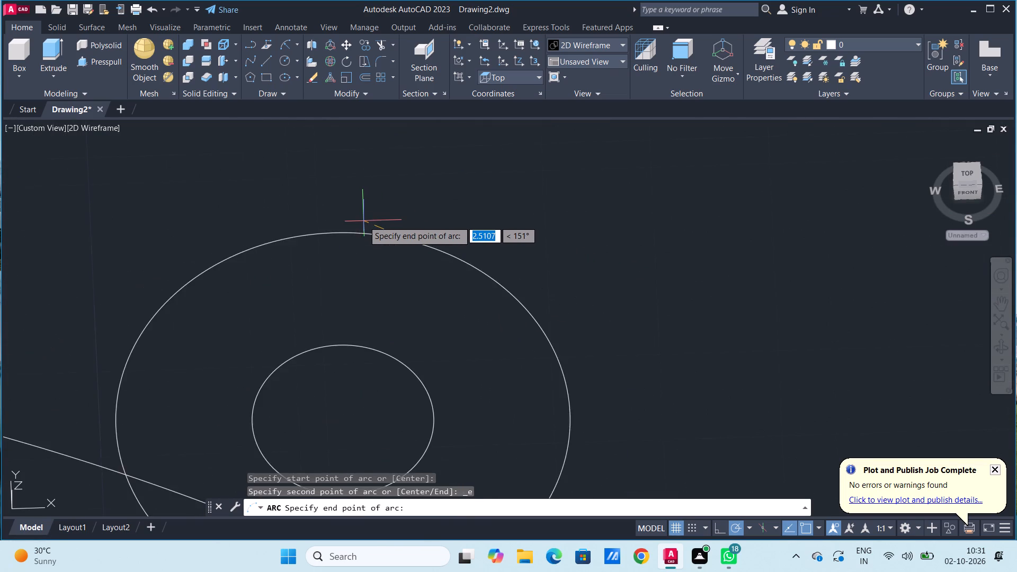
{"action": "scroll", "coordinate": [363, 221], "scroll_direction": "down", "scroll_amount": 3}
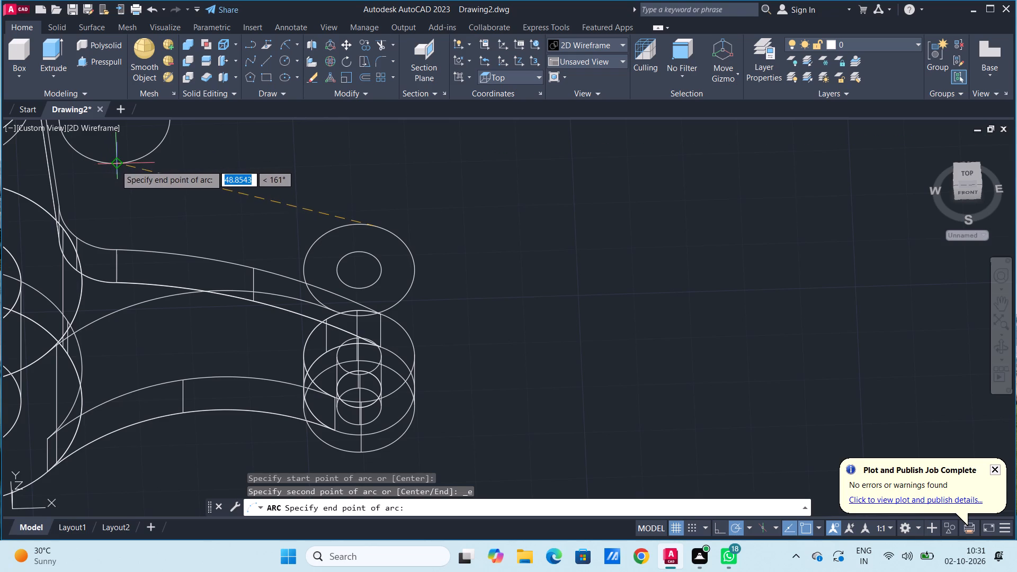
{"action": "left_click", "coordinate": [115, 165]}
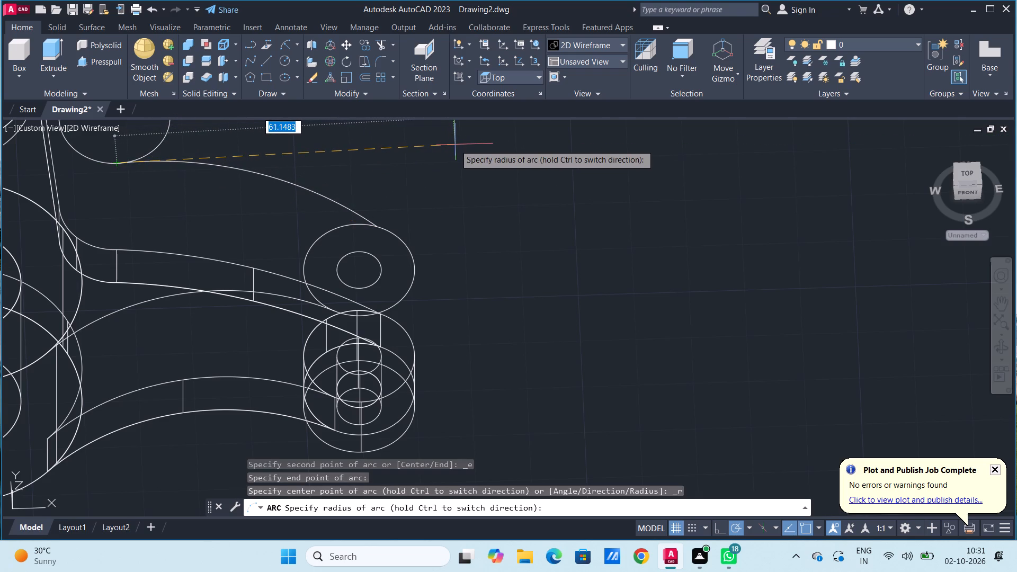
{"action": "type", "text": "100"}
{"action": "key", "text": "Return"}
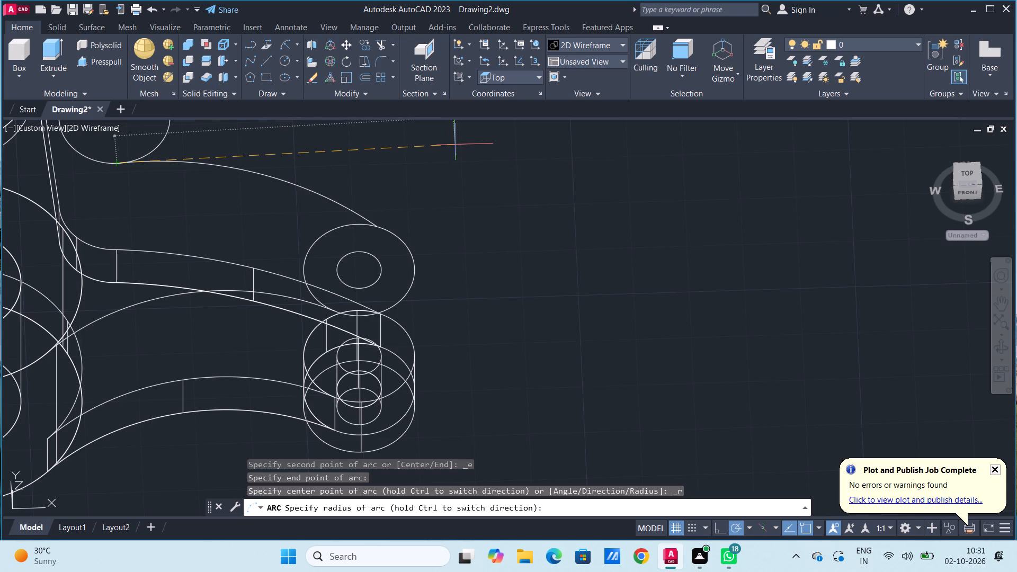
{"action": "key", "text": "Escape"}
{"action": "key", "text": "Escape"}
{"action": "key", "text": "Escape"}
Examine closely where the new arc meets the small boss's raised outer circle.
{"action": "scroll", "coordinate": [350, 218], "scroll_direction": "down", "scroll_amount": 2}
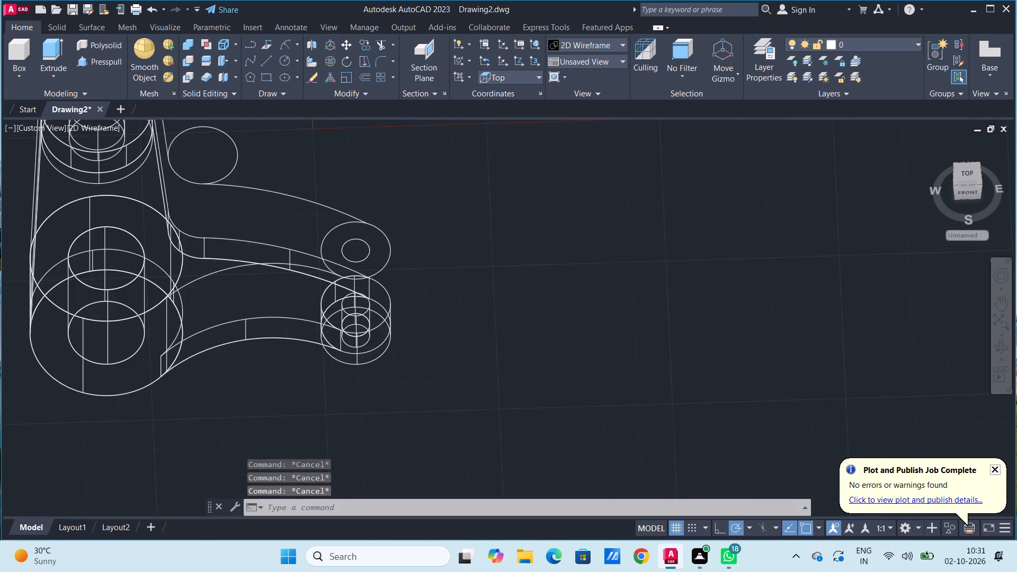
{"action": "scroll", "coordinate": [350, 218], "scroll_direction": "up", "scroll_amount": 7}
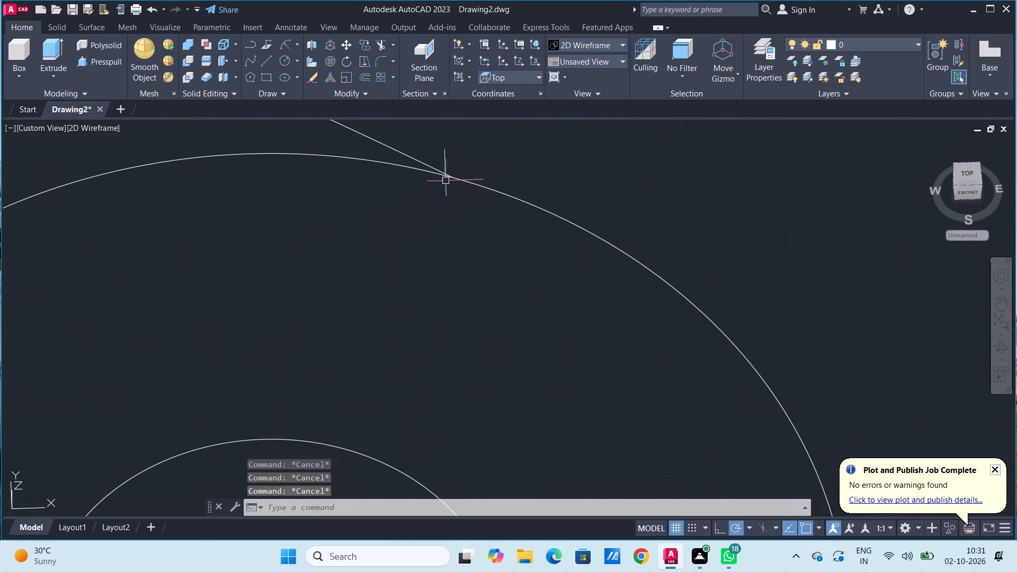
{"action": "scroll", "coordinate": [446, 178], "scroll_direction": "up", "scroll_amount": 3}
{"action": "scroll", "coordinate": [447, 178], "scroll_direction": "down", "scroll_amount": 11}
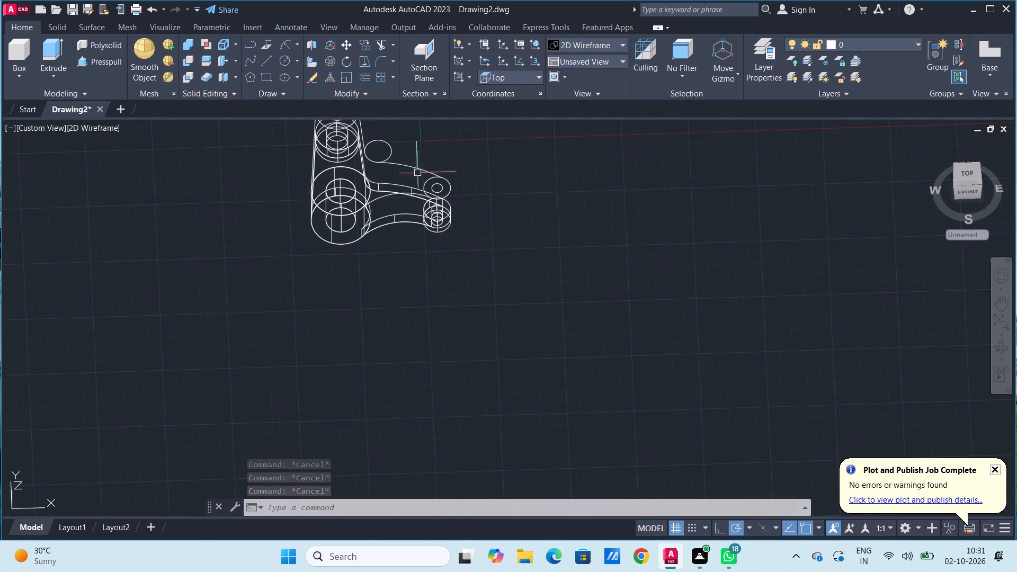
{"action": "middle_click_drag", "start_coordinate": [432, 149], "coordinate": [451, 317]}
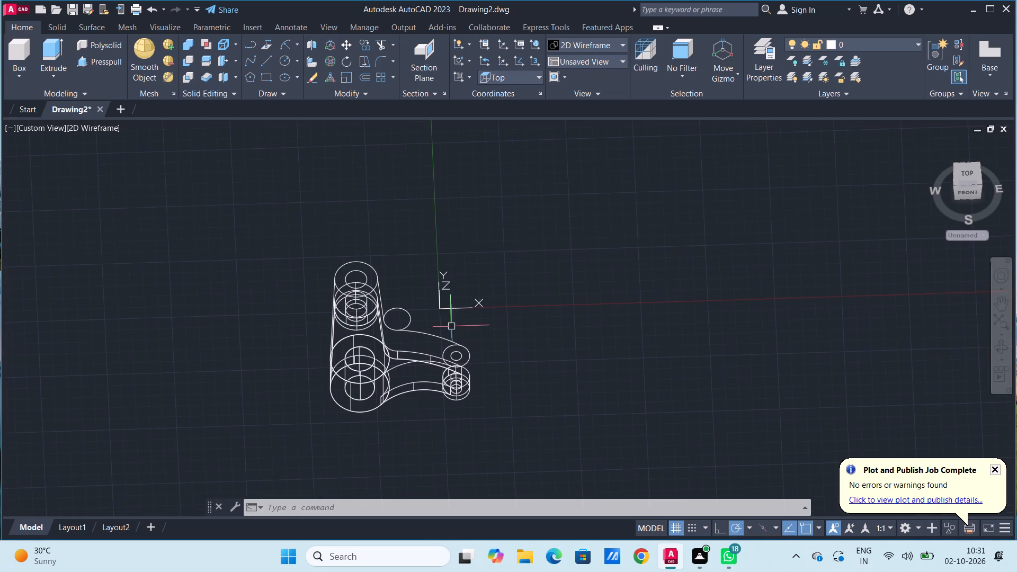
{"action": "scroll", "coordinate": [443, 367], "scroll_direction": "up", "scroll_amount": 4}
{"action": "scroll", "coordinate": [459, 220], "scroll_direction": "up", "scroll_amount": 3}
{"action": "scroll", "coordinate": [459, 220], "scroll_direction": "down", "scroll_amount": 3}
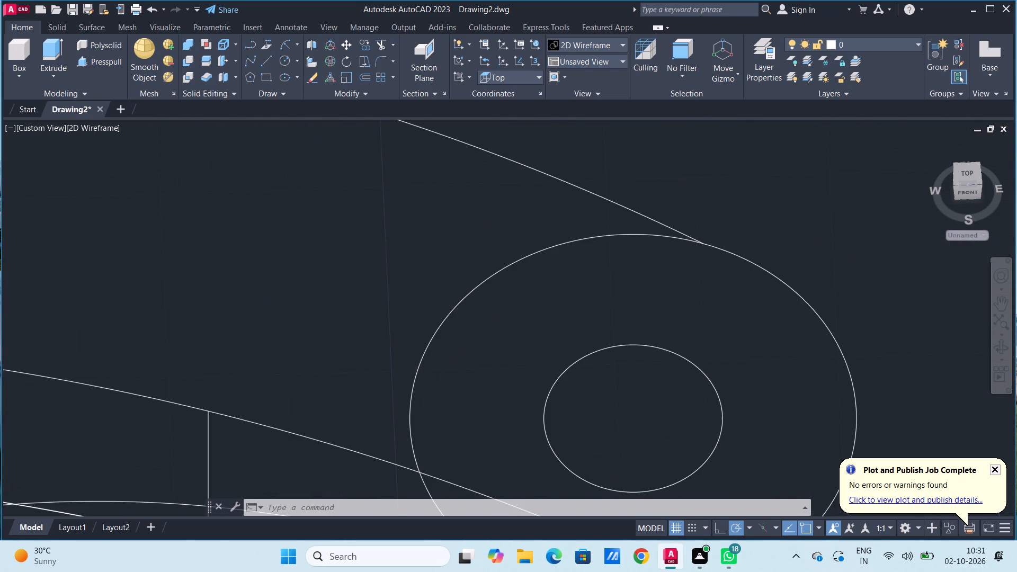
{"action": "scroll", "coordinate": [434, 213], "scroll_direction": "down", "scroll_amount": 1}
{"action": "middle_click_drag", "start_coordinate": [362, 202], "coordinate": [389, 249]}
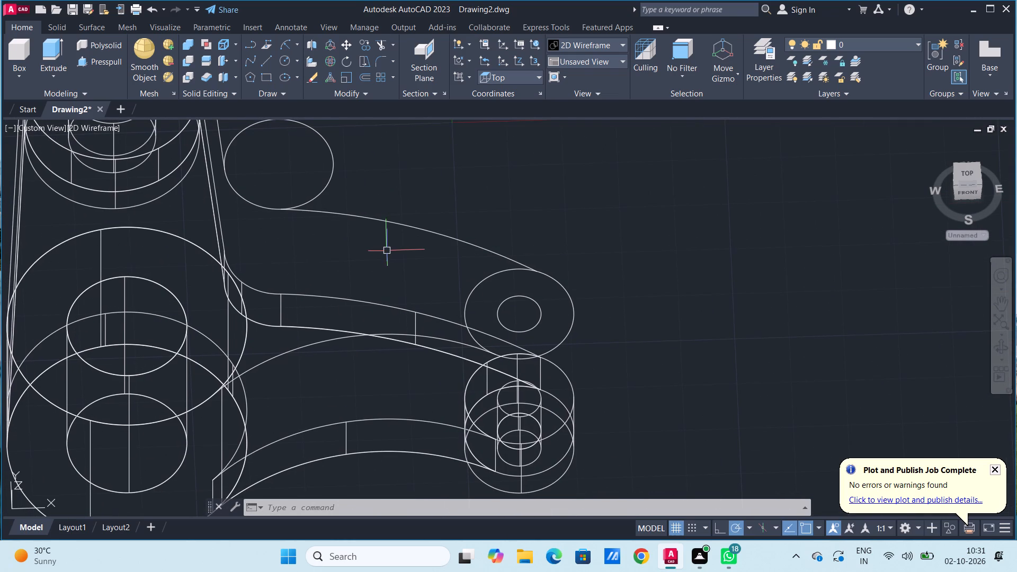
Draw another radius 100 arc from the small boss's raised outer circle at about (15.1, -60.6) to the first arc's end on the radius 10 circle.
{"action": "left_click", "coordinate": [283, 42]}
{"action": "scroll", "coordinate": [534, 276], "scroll_direction": "up", "scroll_amount": 4}
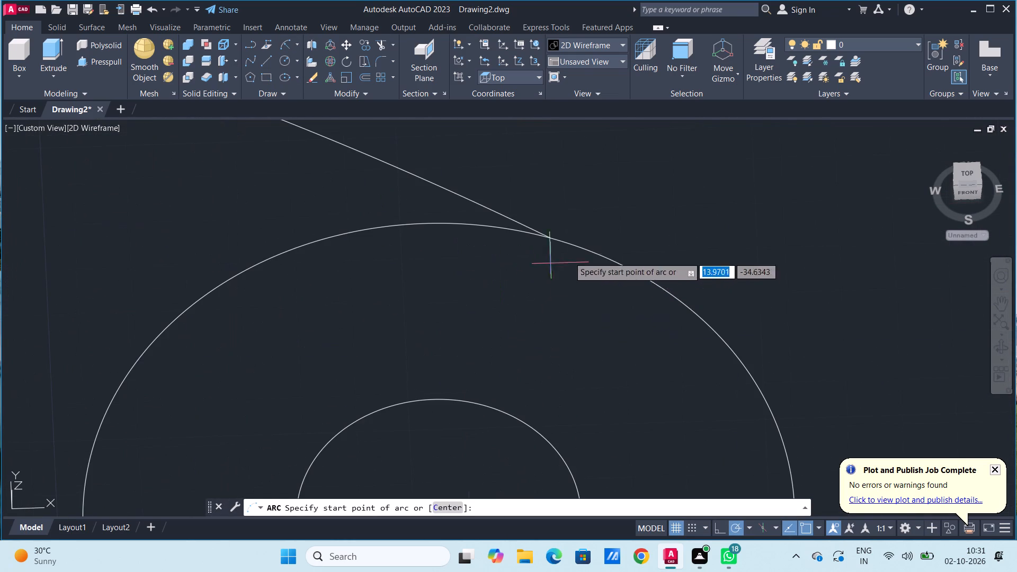
{"action": "scroll", "coordinate": [610, 265], "scroll_direction": "up", "scroll_amount": 2}
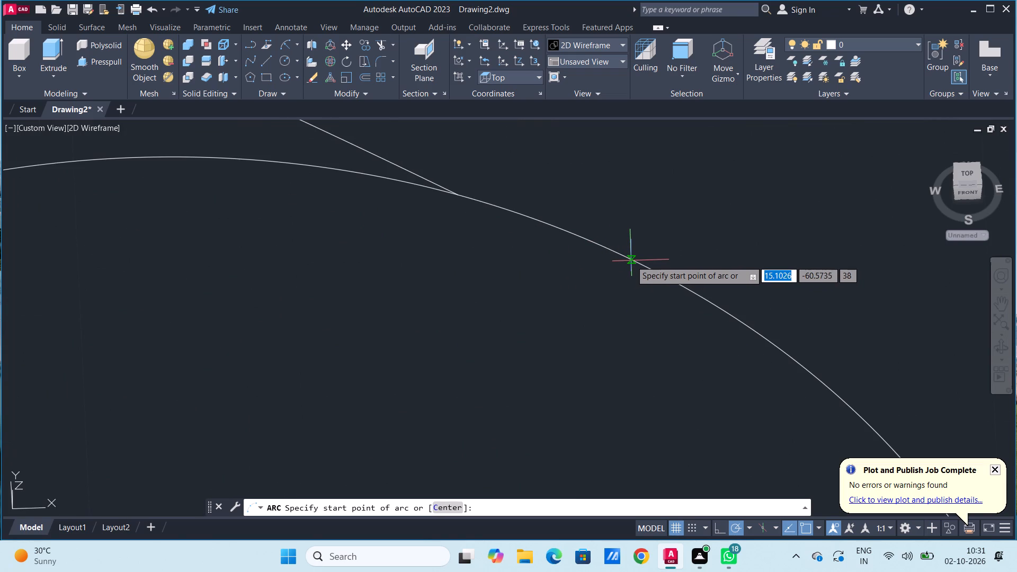
{"action": "left_click", "coordinate": [632, 261]}
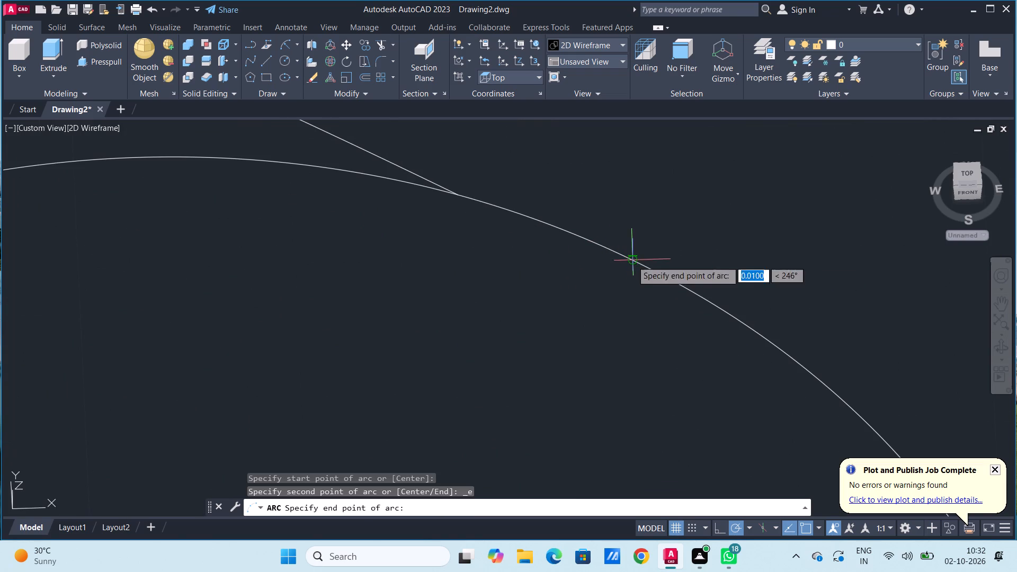
{"action": "scroll", "coordinate": [579, 209], "scroll_direction": "up", "scroll_amount": 3}
{"action": "scroll", "coordinate": [579, 209], "scroll_direction": "down", "scroll_amount": 6}
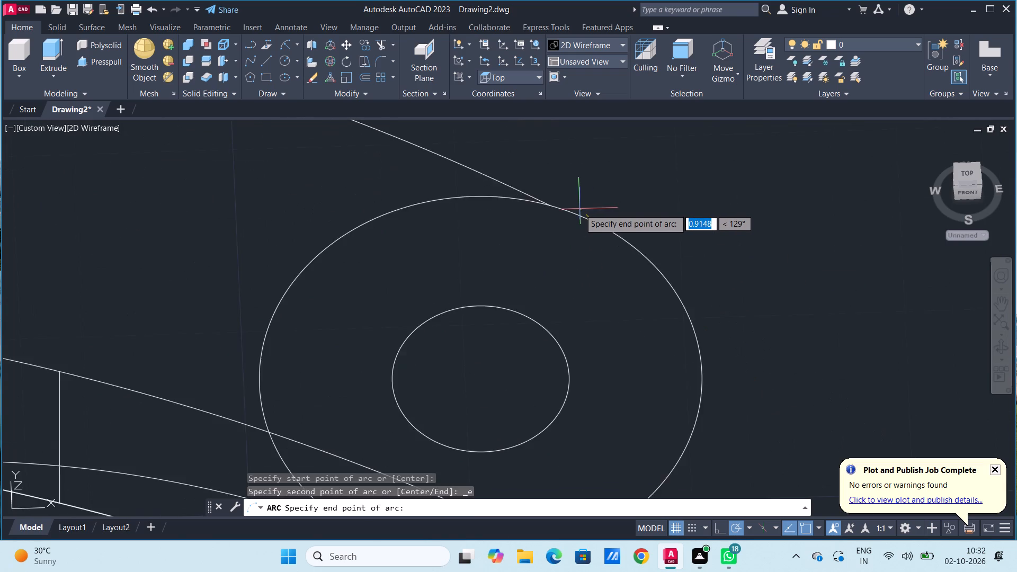
{"action": "scroll", "coordinate": [579, 209], "scroll_direction": "down", "scroll_amount": 3}
{"action": "middle_click_drag", "start_coordinate": [483, 148], "coordinate": [484, 197]}
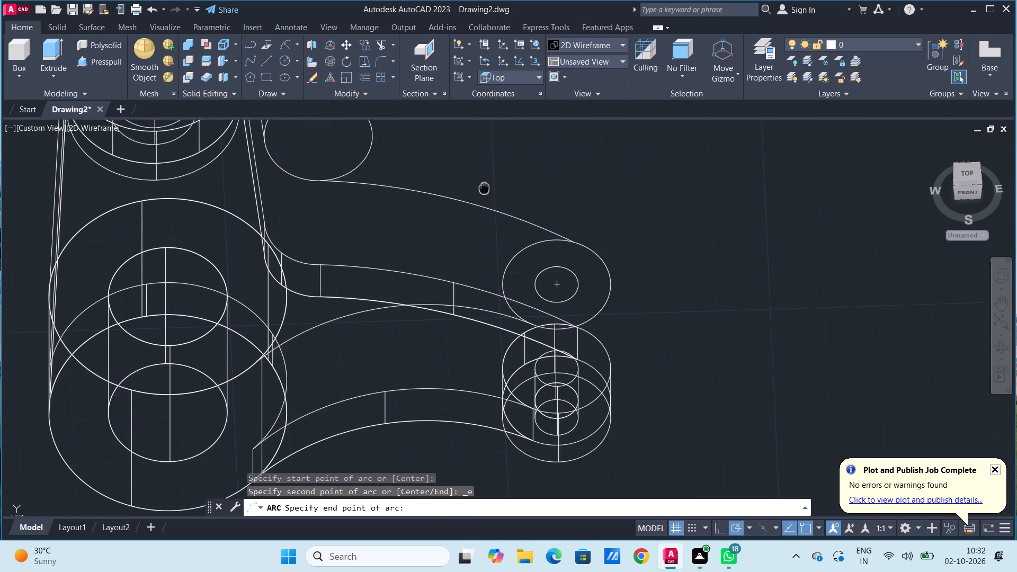
{"action": "middle_click_drag", "start_coordinate": [484, 197], "coordinate": [481, 270]}
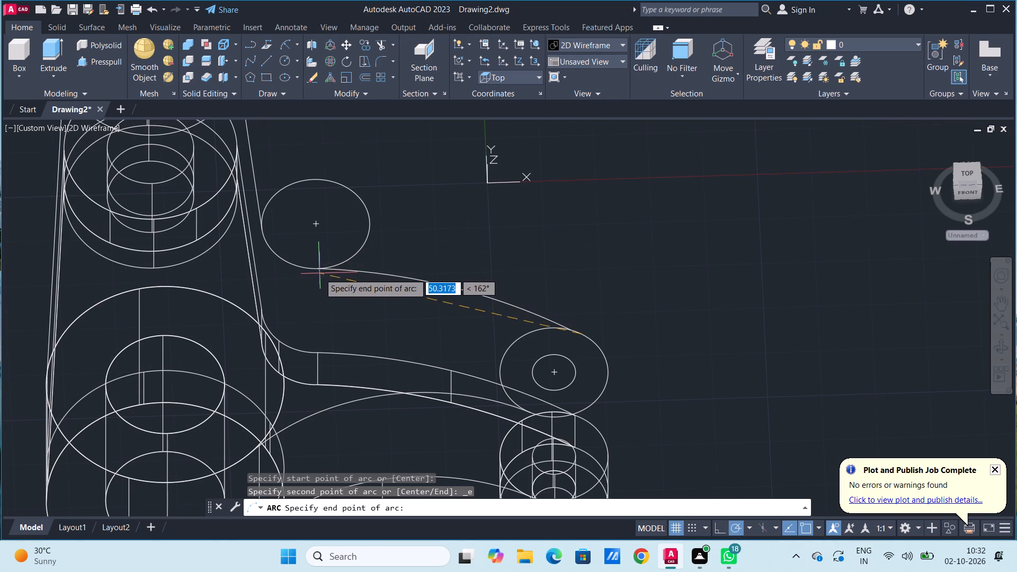
{"action": "scroll", "coordinate": [321, 264], "scroll_direction": "up", "scroll_amount": 6}
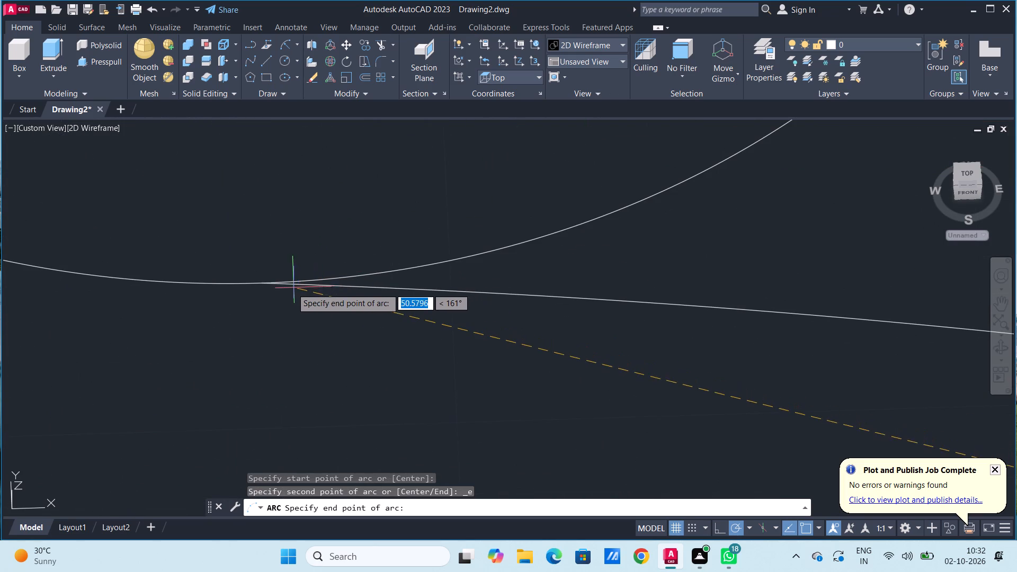
{"action": "left_click", "coordinate": [259, 284]}
{"action": "scroll", "coordinate": [443, 260], "scroll_direction": "up", "scroll_amount": 3}
{"action": "scroll", "coordinate": [443, 260], "scroll_direction": "down", "scroll_amount": 2}
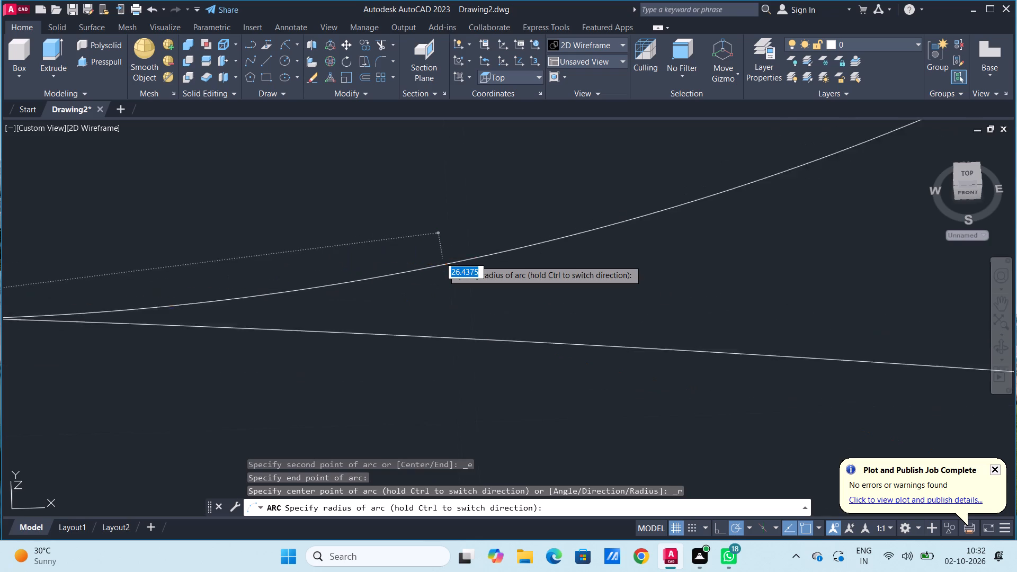
{"action": "scroll", "coordinate": [443, 260], "scroll_direction": "down", "scroll_amount": 8}
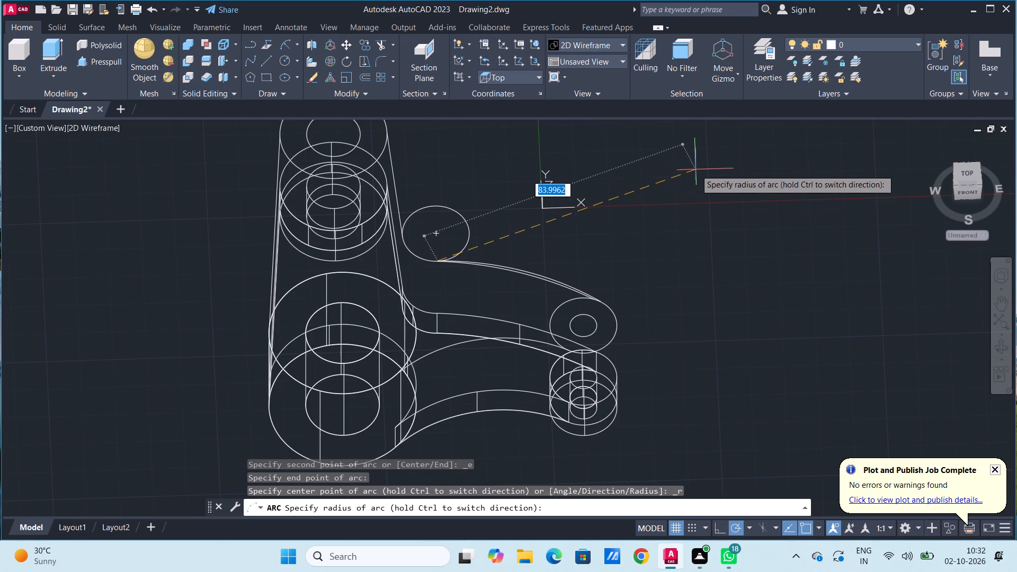
{"action": "type", "text": "100"}
{"action": "key", "text": "Return"}
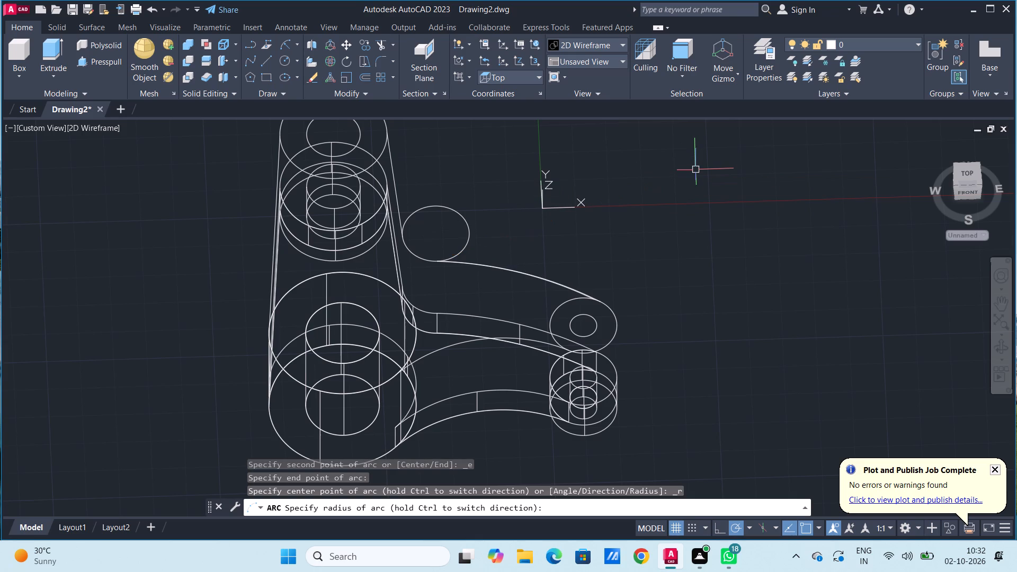
{"action": "key", "text": "Escape"}
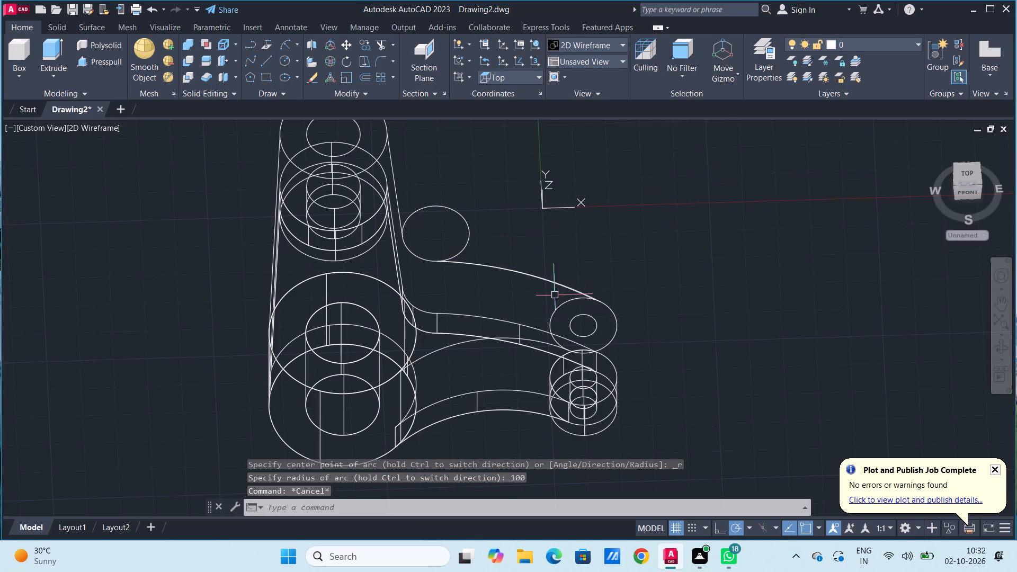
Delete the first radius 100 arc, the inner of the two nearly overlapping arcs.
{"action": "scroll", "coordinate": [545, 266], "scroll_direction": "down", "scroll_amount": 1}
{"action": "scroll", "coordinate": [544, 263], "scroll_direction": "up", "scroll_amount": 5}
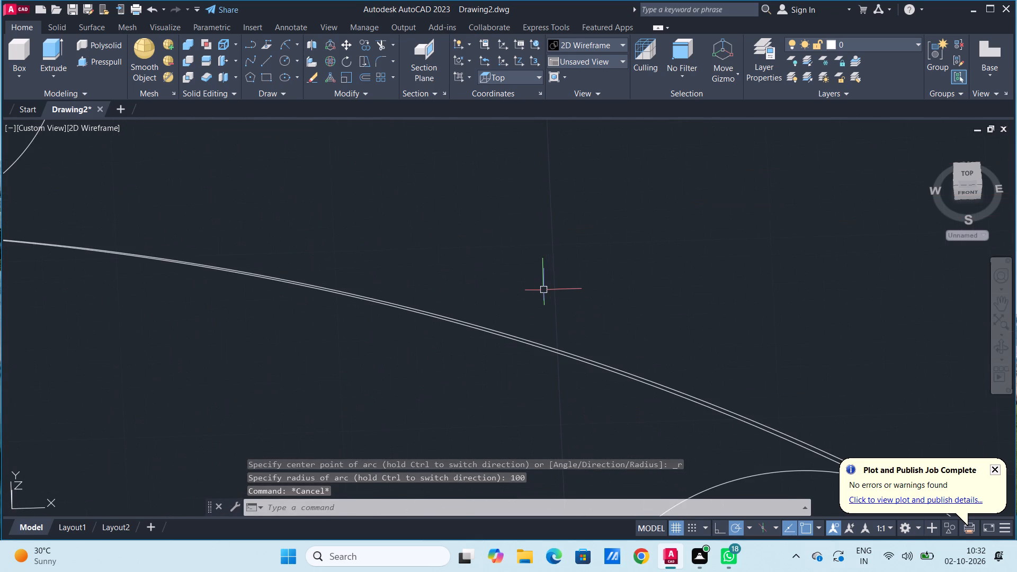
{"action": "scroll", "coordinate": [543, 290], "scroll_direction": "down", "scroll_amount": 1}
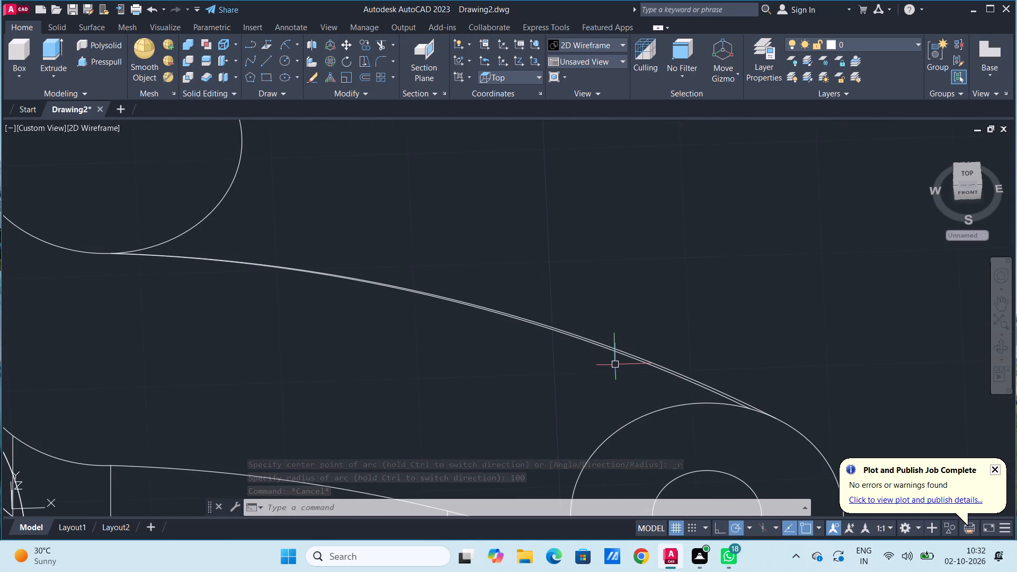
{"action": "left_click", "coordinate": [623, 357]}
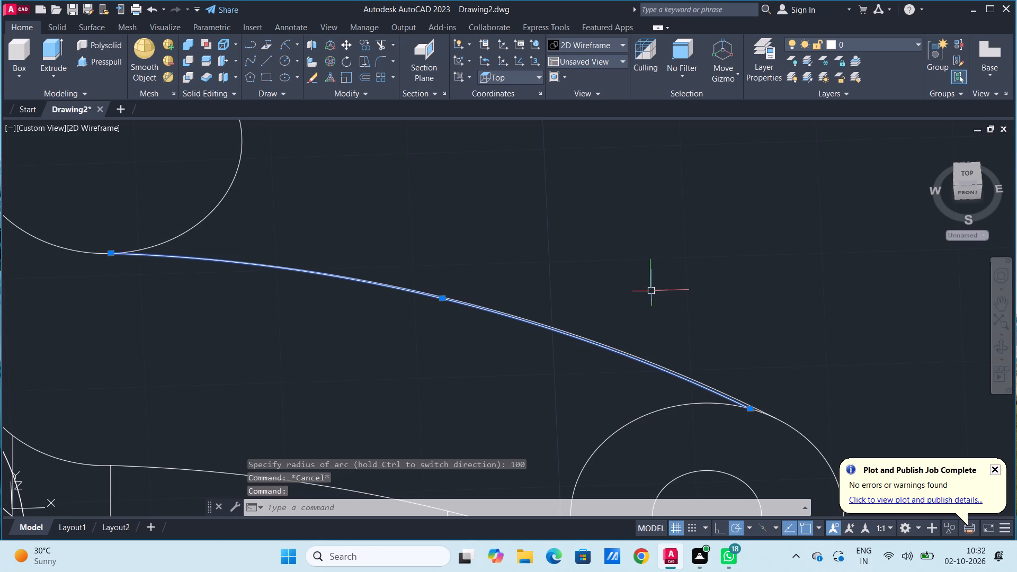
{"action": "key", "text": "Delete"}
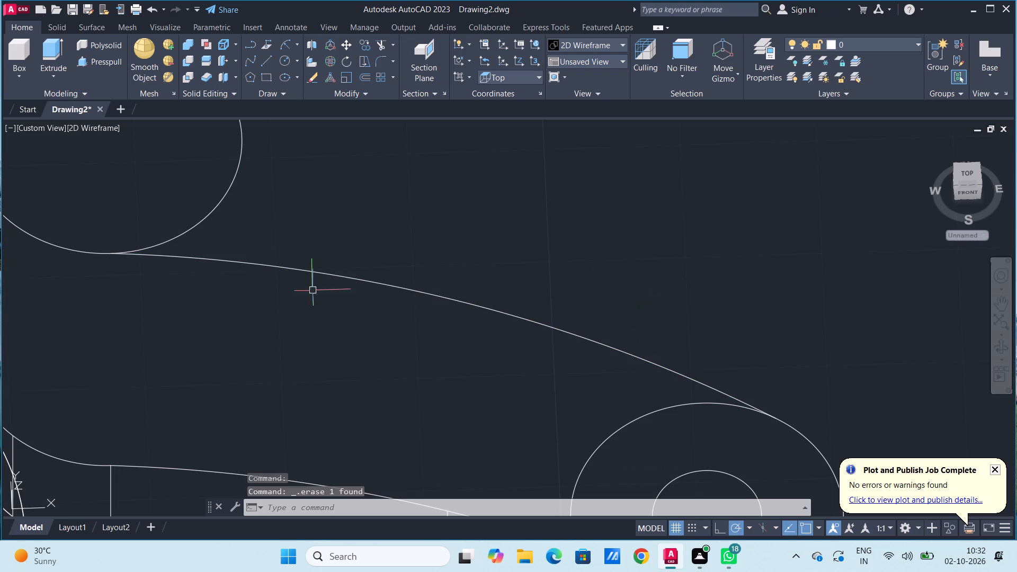
Examine closely where the remaining arc meets the -Y side of the radius 10 circle.
{"action": "scroll", "coordinate": [144, 271], "scroll_direction": "up", "scroll_amount": 3}
{"action": "scroll", "coordinate": [75, 202], "scroll_direction": "up", "scroll_amount": 1}
{"action": "middle_click_drag", "start_coordinate": [76, 203], "coordinate": [82, 207]}
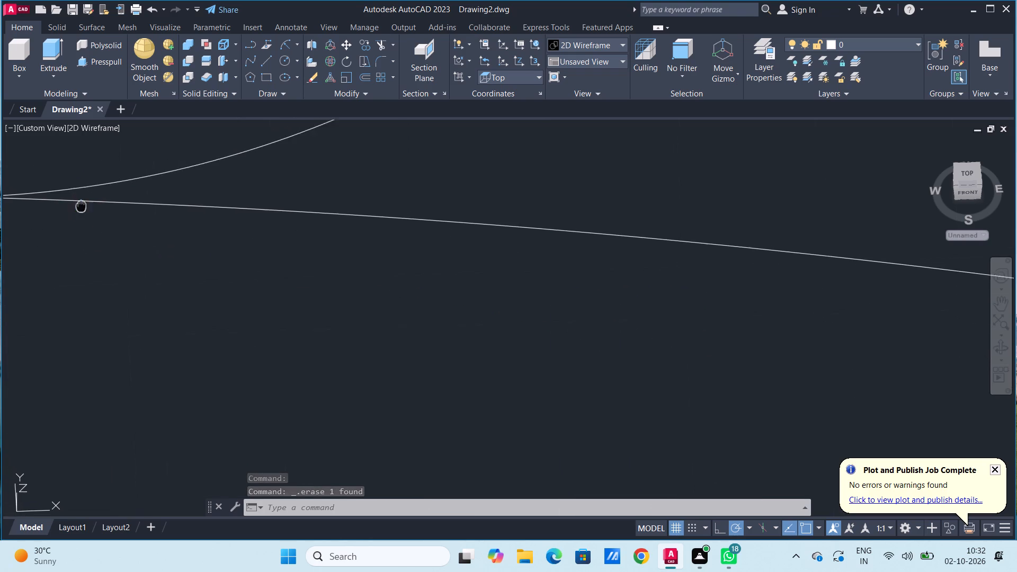
{"action": "middle_click_drag", "start_coordinate": [82, 207], "coordinate": [299, 329]}
{"action": "scroll", "coordinate": [225, 333], "scroll_direction": "up", "scroll_amount": 3}
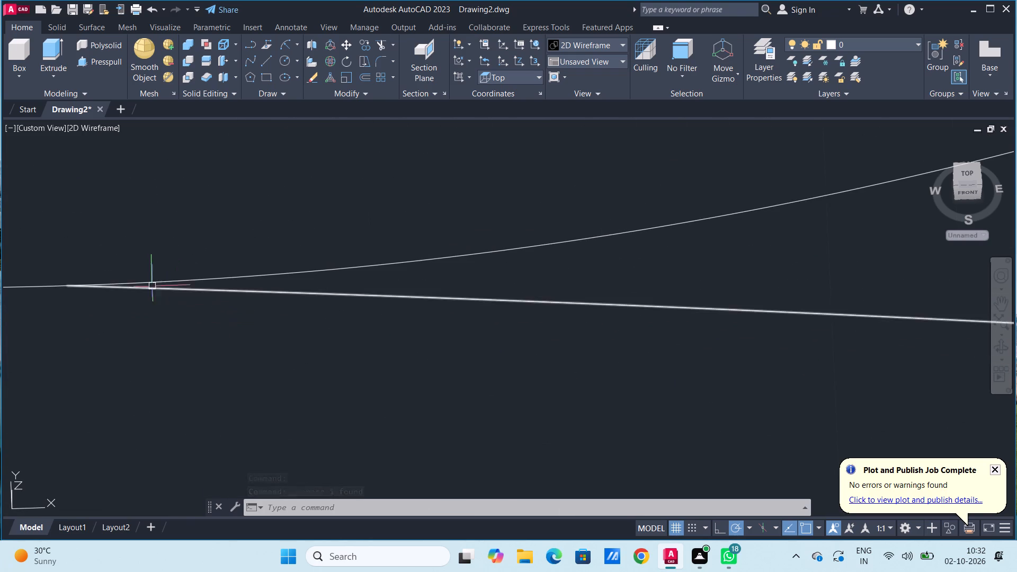
{"action": "scroll", "coordinate": [105, 289], "scroll_direction": "up", "scroll_amount": 3}
{"action": "middle_click_drag", "start_coordinate": [85, 287], "coordinate": [197, 351]}
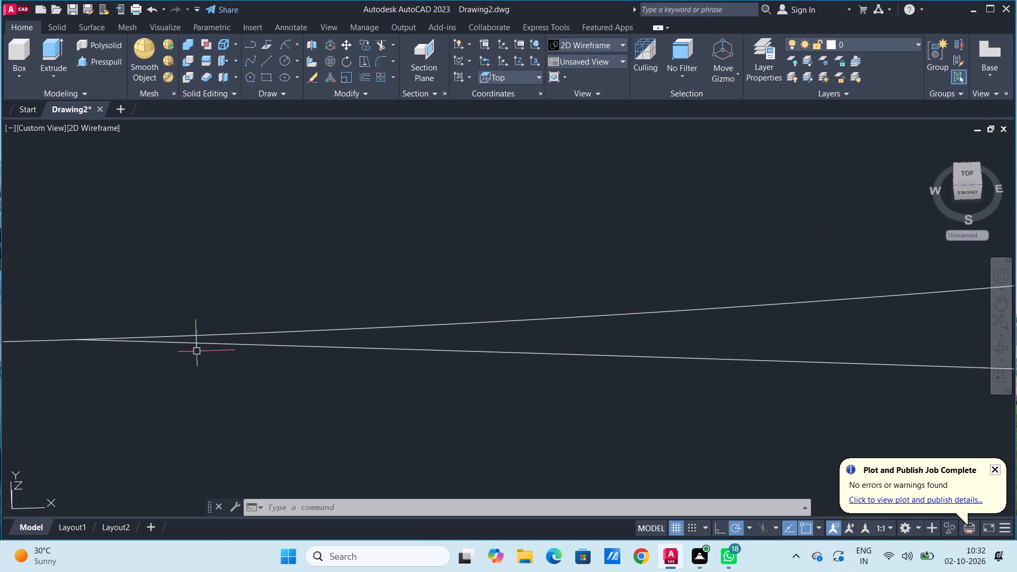
{"action": "scroll", "coordinate": [101, 351], "scroll_direction": "up", "scroll_amount": 3}
{"action": "middle_click_drag", "start_coordinate": [84, 324], "coordinate": [321, 358]}
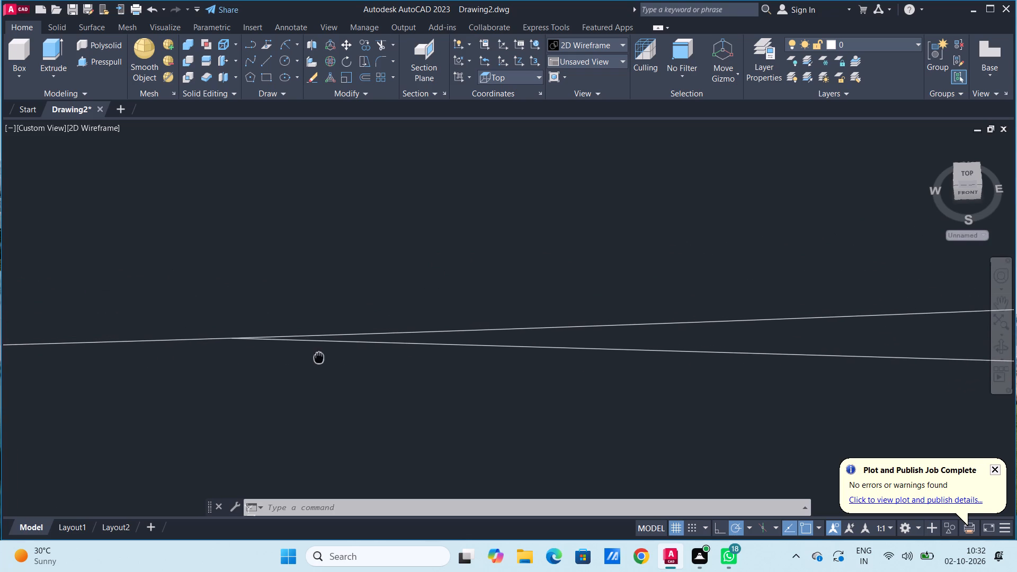
{"action": "middle_click_drag", "start_coordinate": [321, 358], "coordinate": [323, 358]}
{"action": "scroll", "coordinate": [212, 355], "scroll_direction": "up", "scroll_amount": 4}
{"action": "scroll", "coordinate": [304, 287], "scroll_direction": "down", "scroll_amount": 17}
{"action": "scroll", "coordinate": [308, 273], "scroll_direction": "down", "scroll_amount": 6}
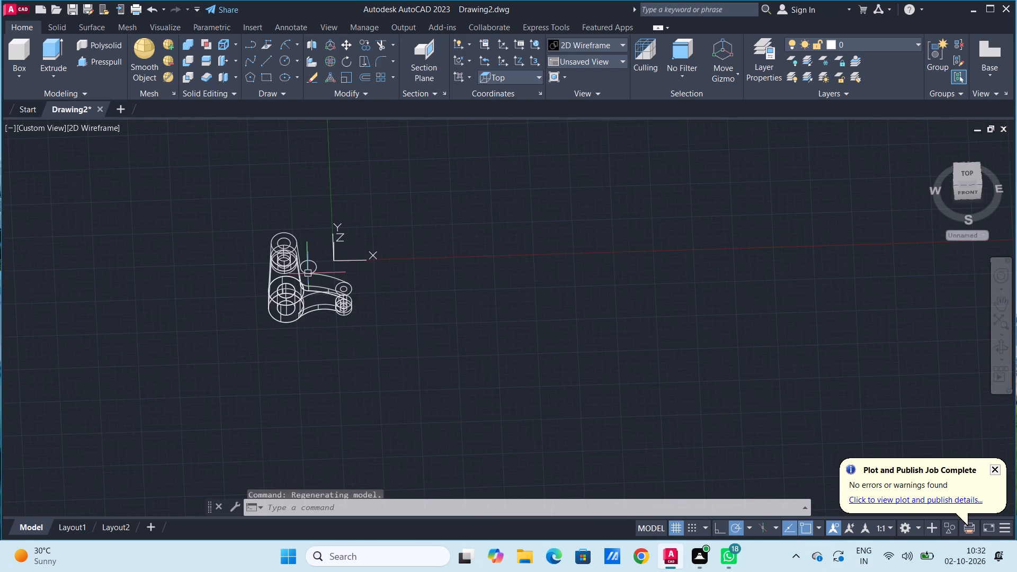
{"action": "scroll", "coordinate": [345, 287], "scroll_direction": "up", "scroll_amount": 3}
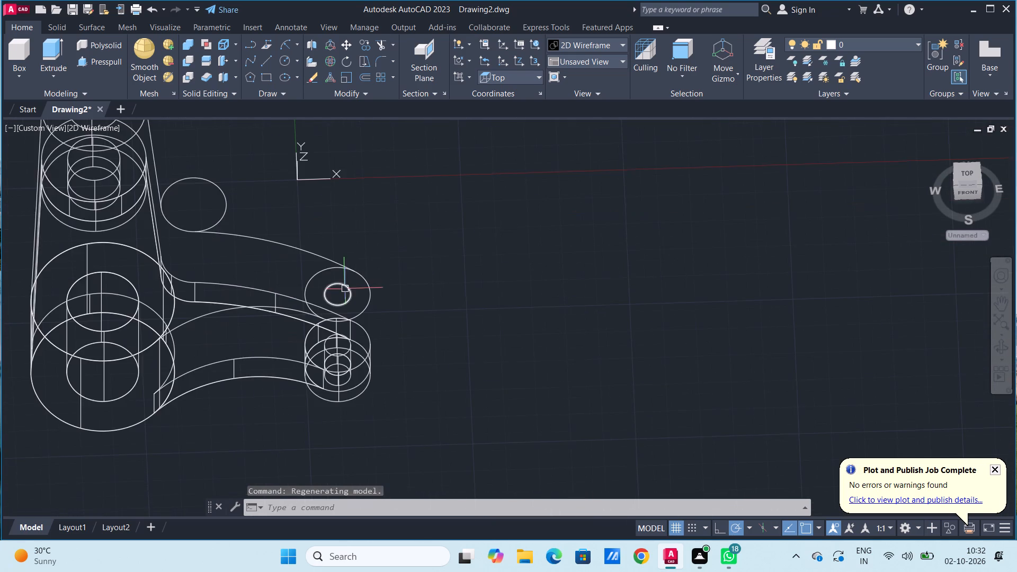
Examine closely where the radius 100 arc meets the small boss's raised outer circle.
{"action": "scroll", "coordinate": [343, 284], "scroll_direction": "up", "scroll_amount": 4}
{"action": "scroll", "coordinate": [367, 193], "scroll_direction": "up", "scroll_amount": 4}
{"action": "middle_click_drag", "start_coordinate": [394, 185], "coordinate": [408, 258]}
{"action": "scroll", "coordinate": [658, 287], "scroll_direction": "up", "scroll_amount": 4}
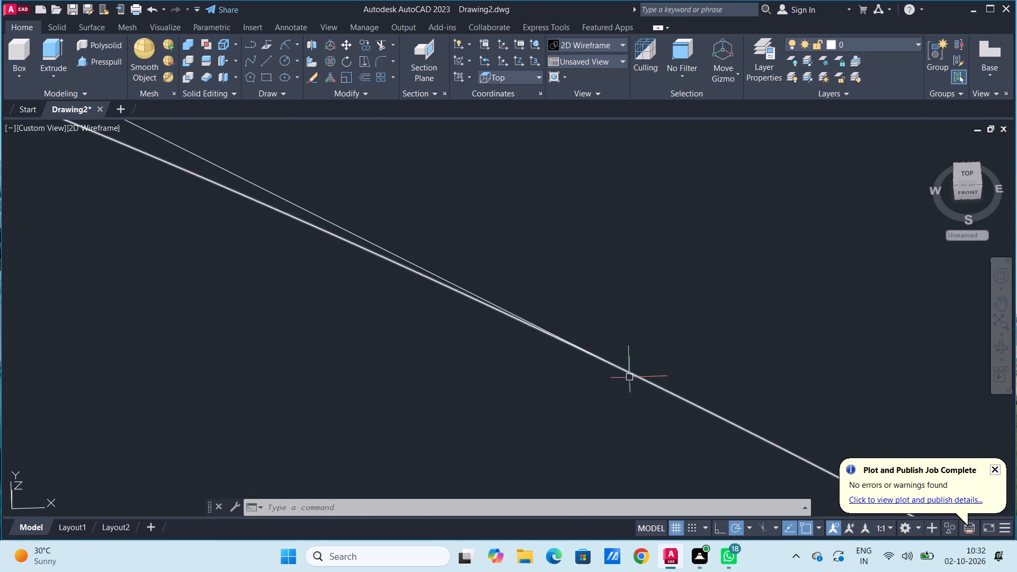
{"action": "scroll", "coordinate": [629, 377], "scroll_direction": "up", "scroll_amount": 3}
{"action": "scroll", "coordinate": [615, 375], "scroll_direction": "down", "scroll_amount": 5}
{"action": "scroll", "coordinate": [527, 228], "scroll_direction": "down", "scroll_amount": 8}
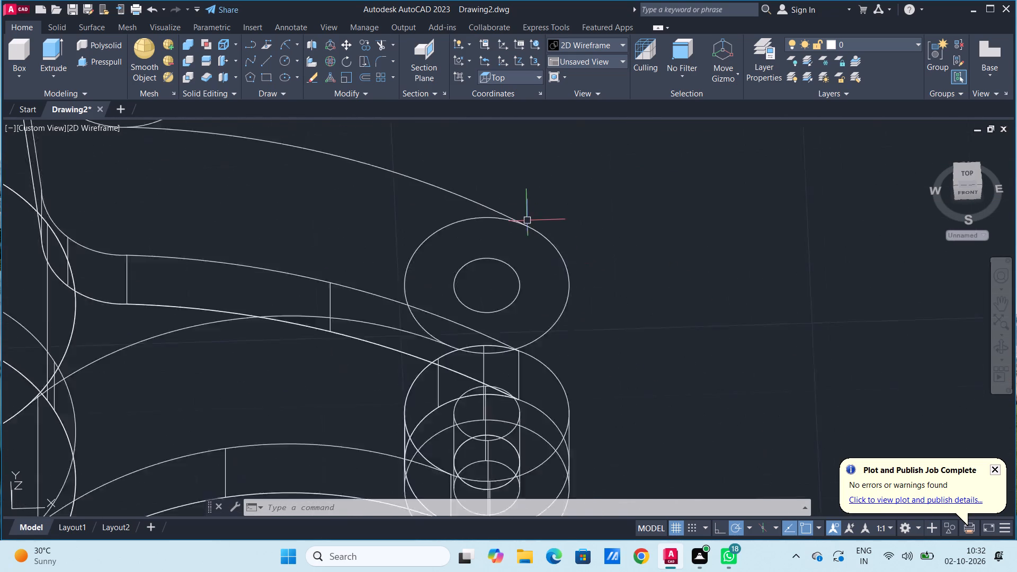
{"action": "scroll", "coordinate": [527, 220], "scroll_direction": "down", "scroll_amount": 3}
{"action": "middle_click_drag", "start_coordinate": [518, 199], "coordinate": [628, 273]}
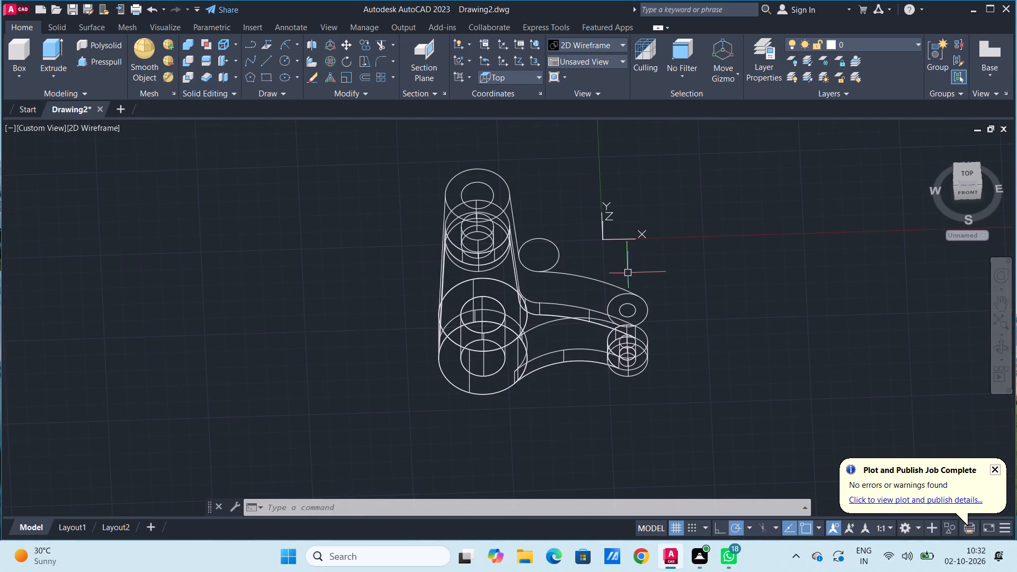
Trim away the outer part of the radius 10 circle, leaving the fillet between the connecting line and the radius 100 arc.
{"action": "key", "text": "Escape"}
{"action": "key", "text": "Escape"}
{"action": "key", "text": "Escape"}
{"action": "key", "text": "Escape"}
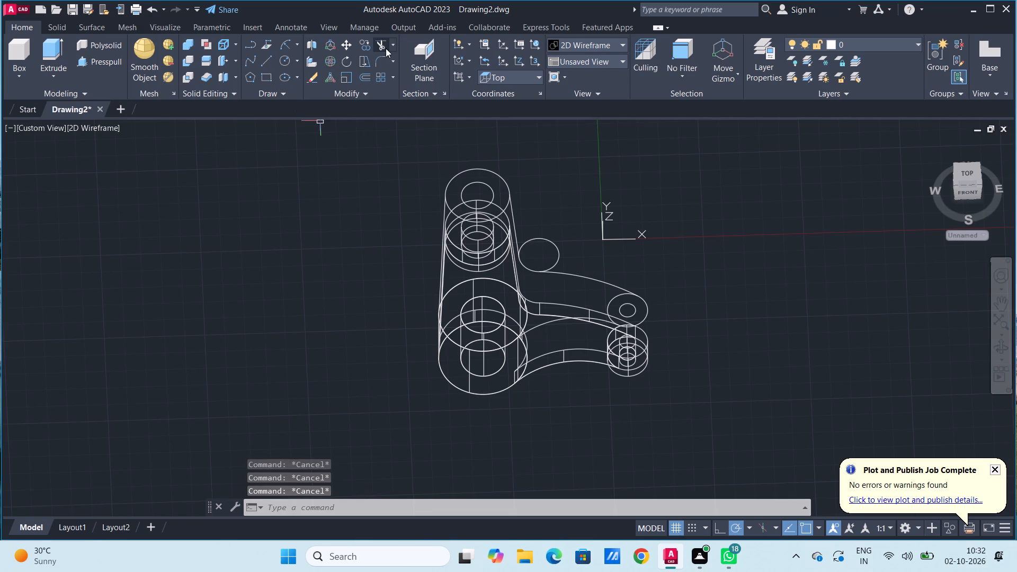
{"action": "left_click", "coordinate": [385, 48]}
{"action": "left_click", "coordinate": [543, 240]}
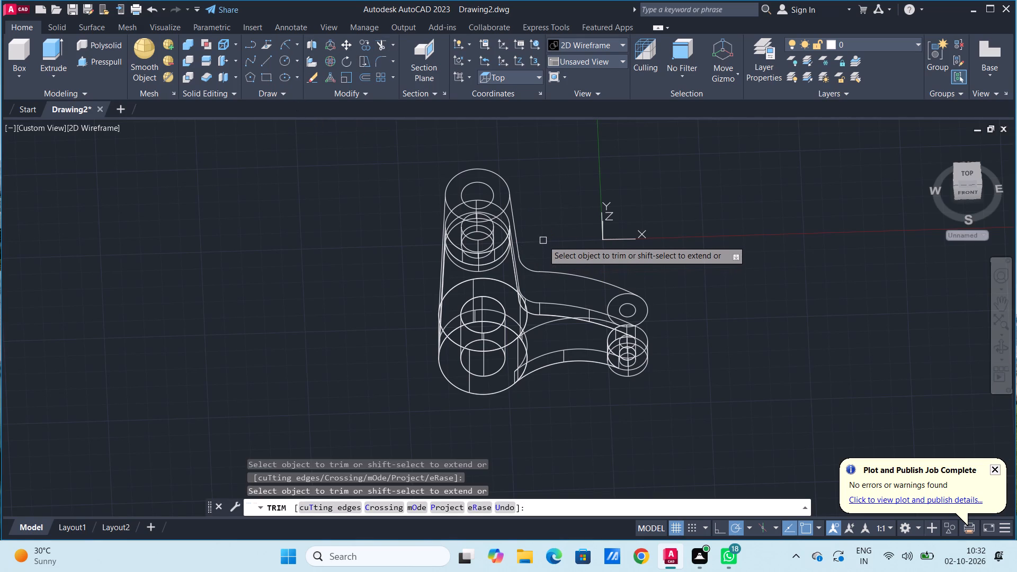
{"action": "key", "text": "Escape"}
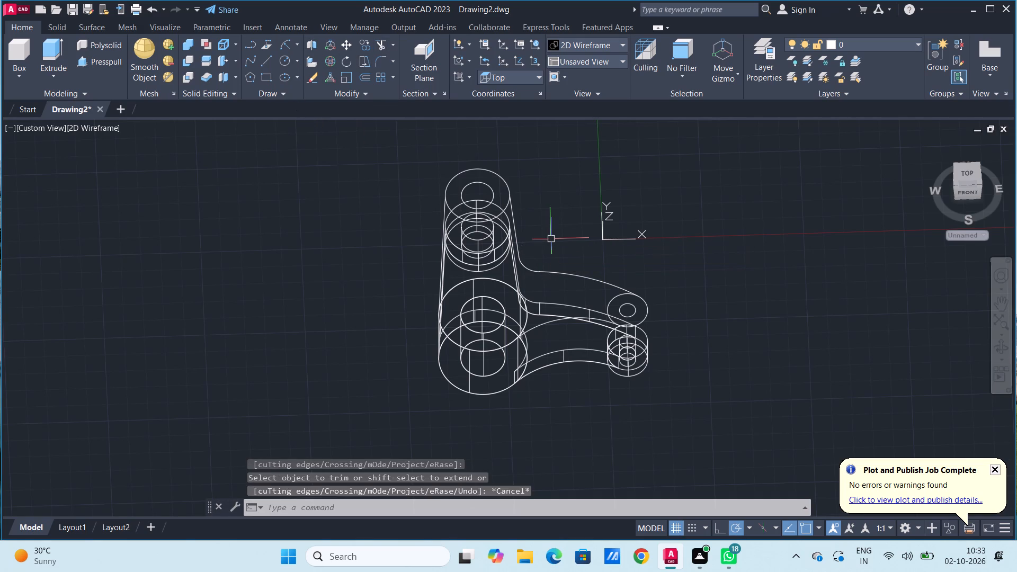
{"action": "key", "text": "Escape"}
{"action": "key", "text": "Escape"}
{"action": "key", "text": "Escape"}
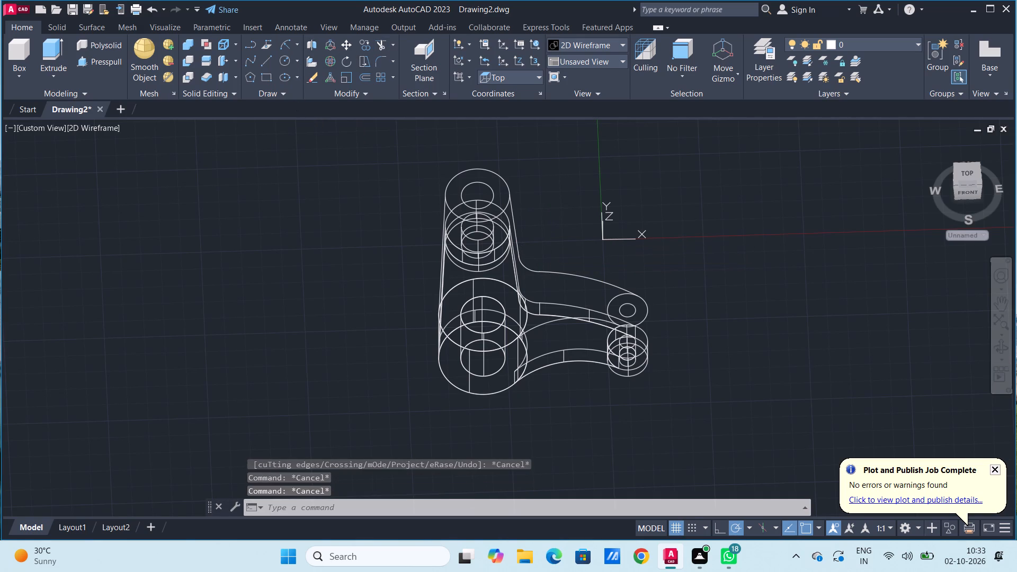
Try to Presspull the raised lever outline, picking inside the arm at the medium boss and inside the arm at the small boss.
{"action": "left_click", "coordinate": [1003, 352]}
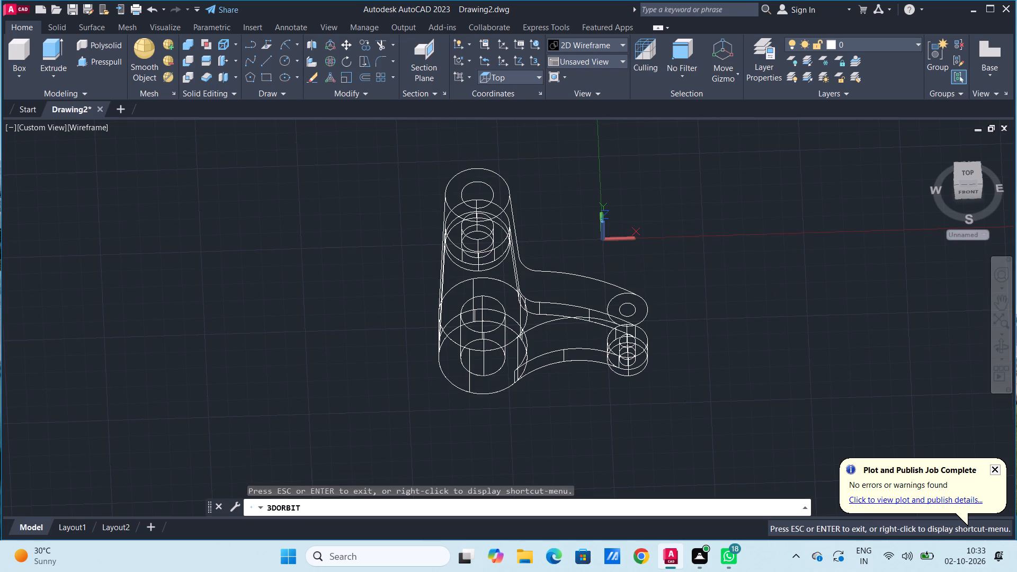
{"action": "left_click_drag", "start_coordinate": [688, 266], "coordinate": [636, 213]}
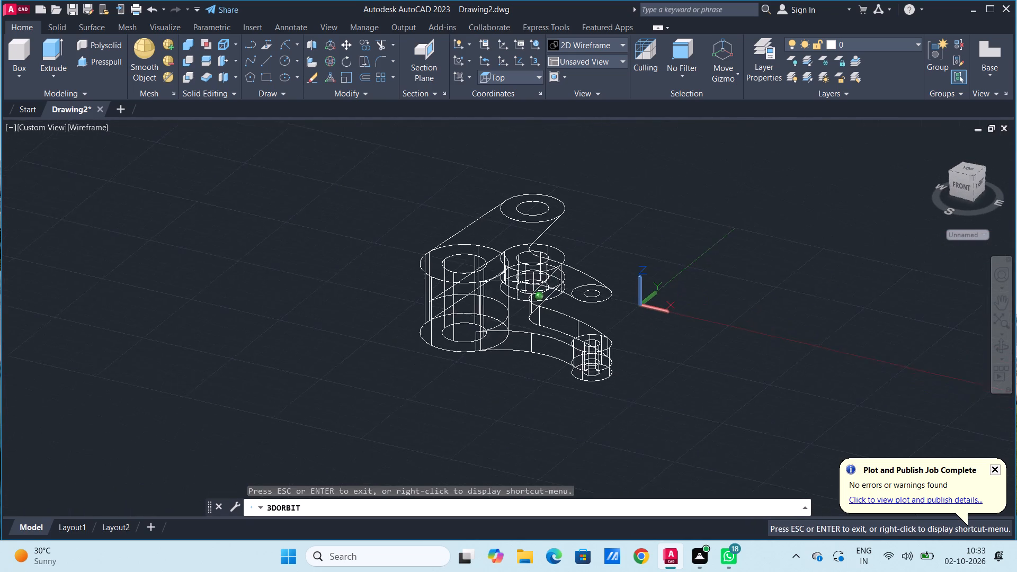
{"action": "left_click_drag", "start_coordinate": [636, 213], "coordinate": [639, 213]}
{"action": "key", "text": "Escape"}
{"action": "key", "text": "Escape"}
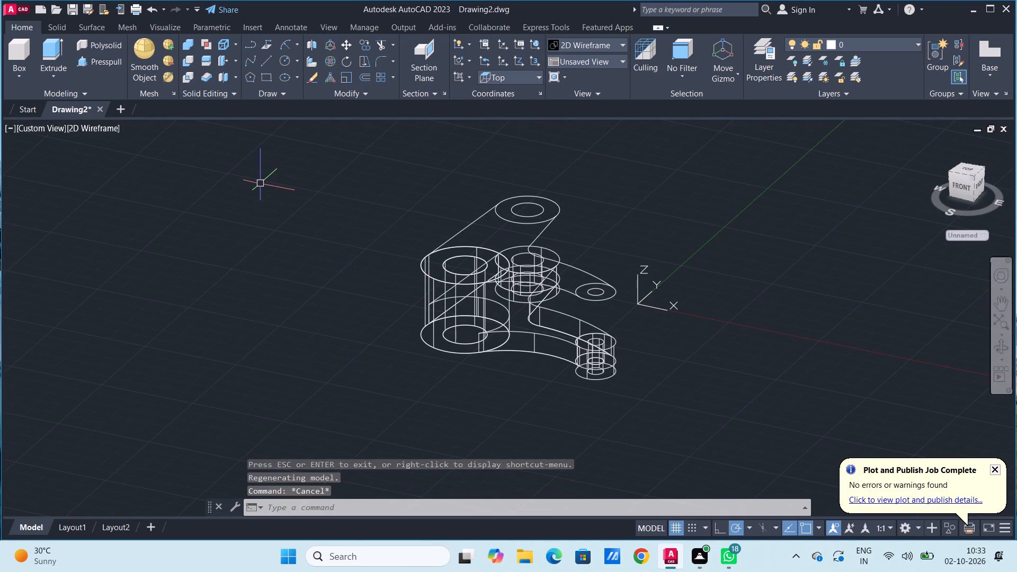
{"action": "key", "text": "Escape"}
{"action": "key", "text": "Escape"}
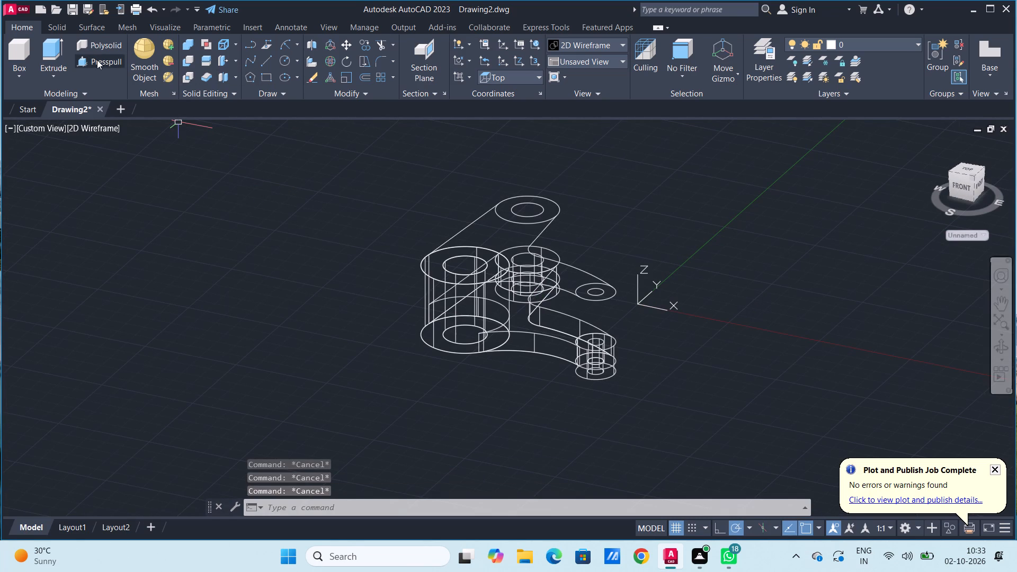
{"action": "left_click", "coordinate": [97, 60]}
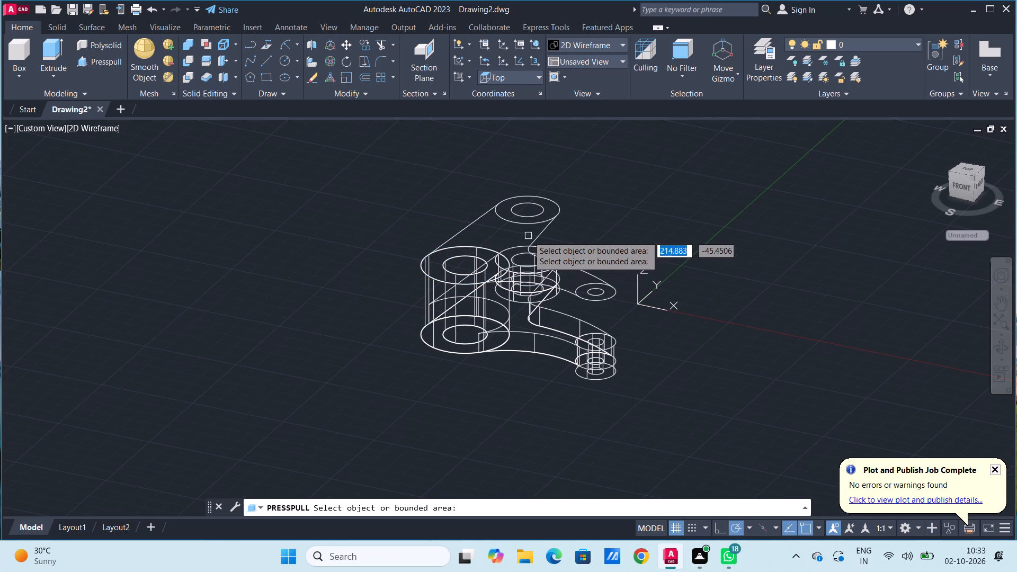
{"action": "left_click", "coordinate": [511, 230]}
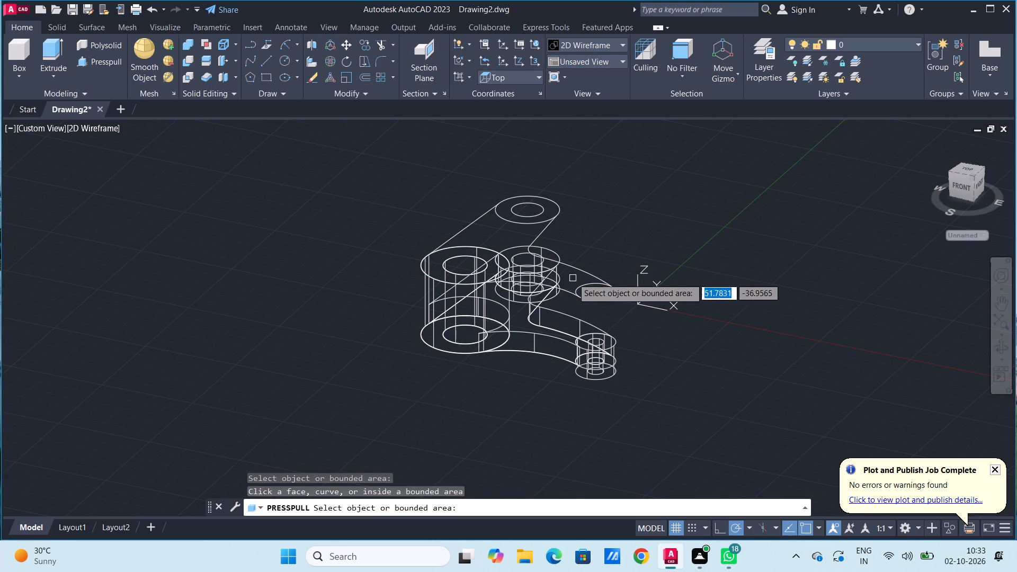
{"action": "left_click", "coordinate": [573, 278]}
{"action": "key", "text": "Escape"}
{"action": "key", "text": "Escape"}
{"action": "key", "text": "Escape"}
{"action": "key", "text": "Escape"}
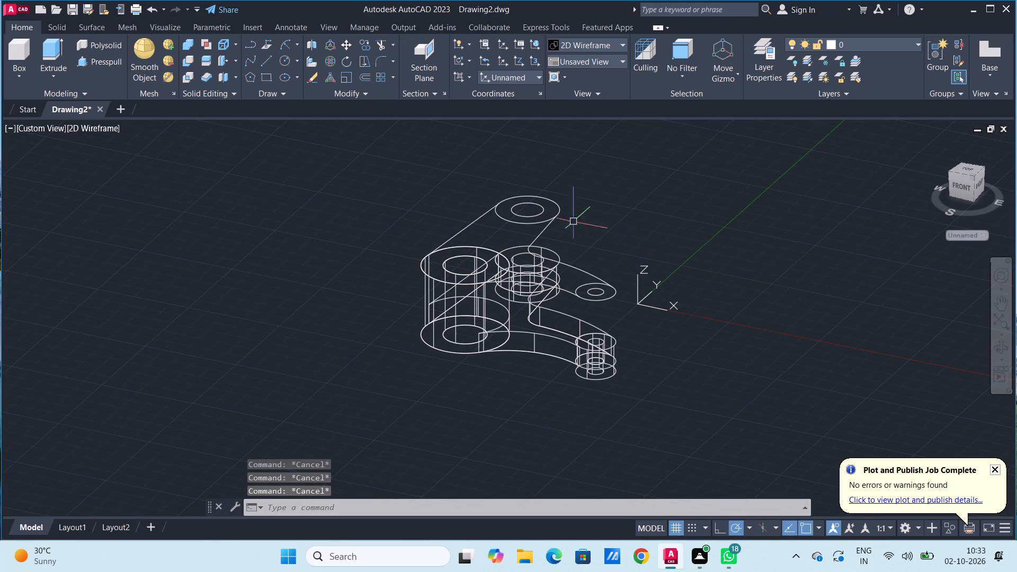
Try the Shaded with edges visual style, then set the view to Shades of Gray.
{"action": "left_click", "coordinate": [98, 131]}
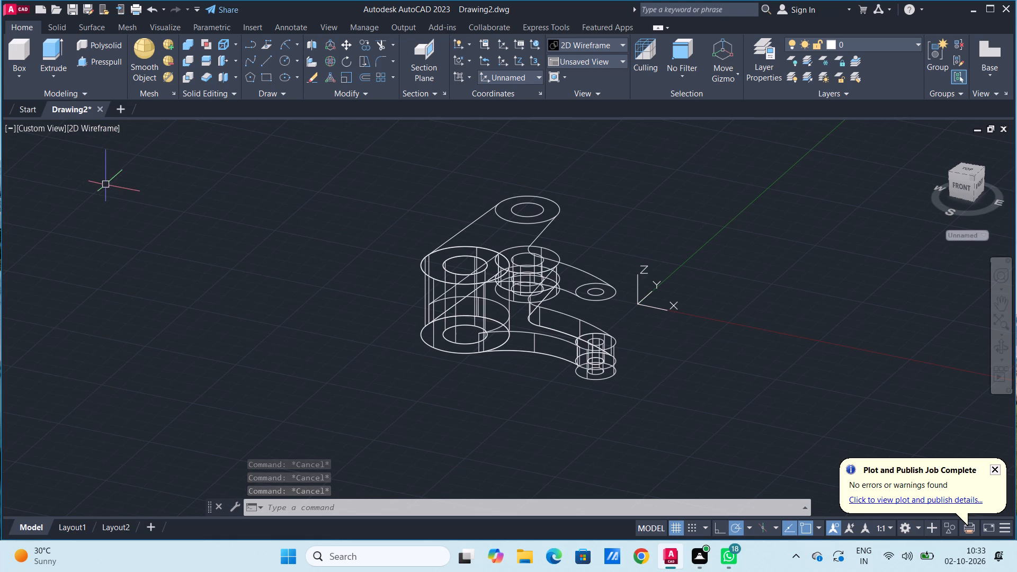
{"action": "left_click", "coordinate": [105, 133]}
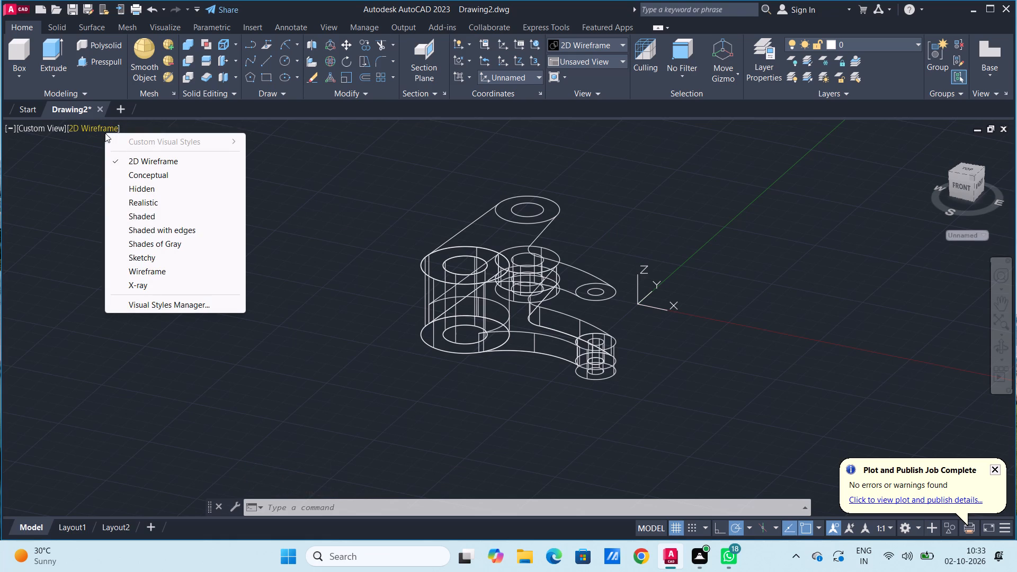
{"action": "left_click", "coordinate": [194, 230]}
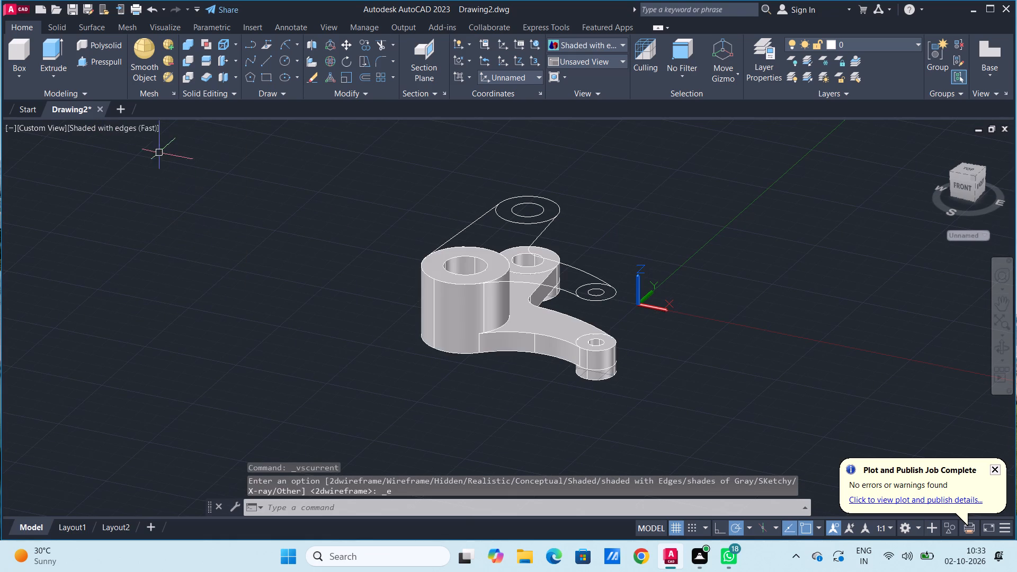
{"action": "left_click", "coordinate": [119, 129]}
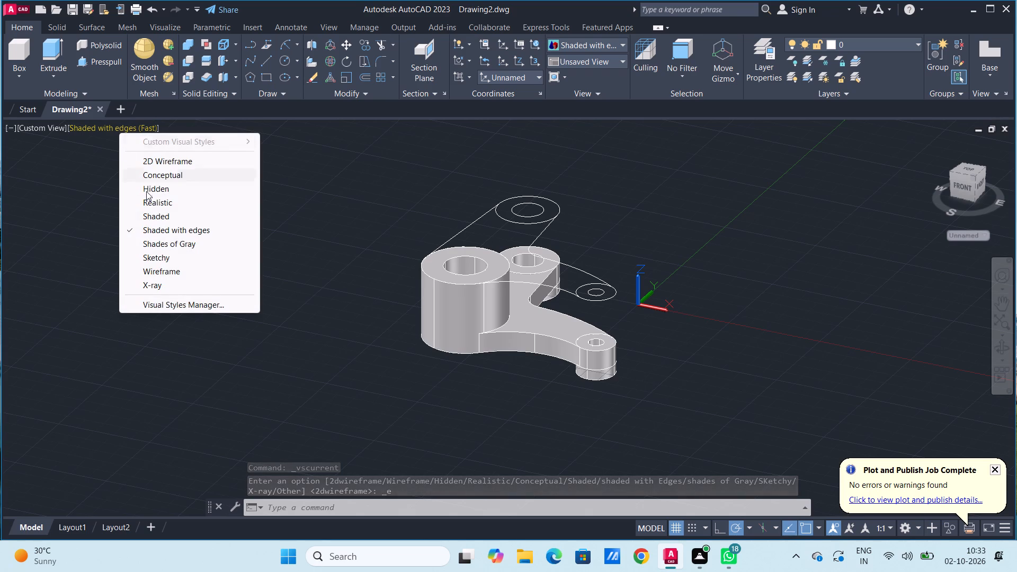
{"action": "left_click", "coordinate": [199, 245]}
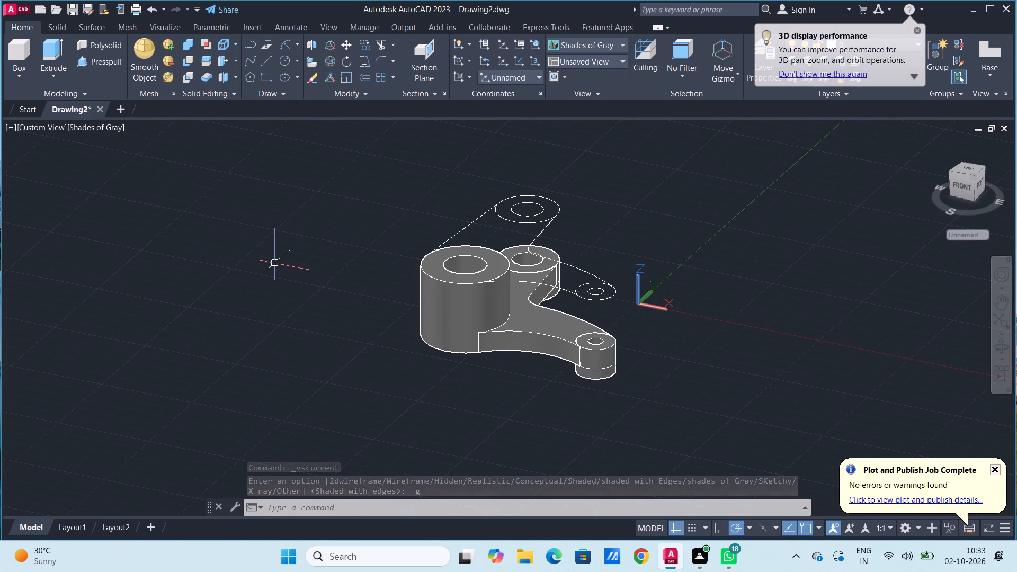
Presspull the inner circle of the raised outline above the medium boss upward by 15.5.
{"action": "left_click", "coordinate": [111, 63]}
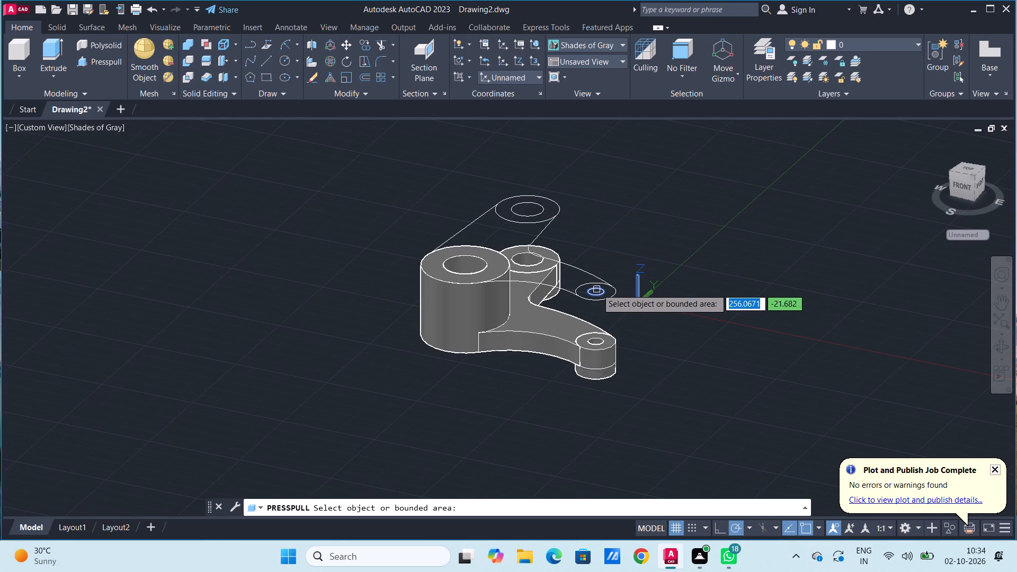
{"action": "left_click", "coordinate": [476, 250]}
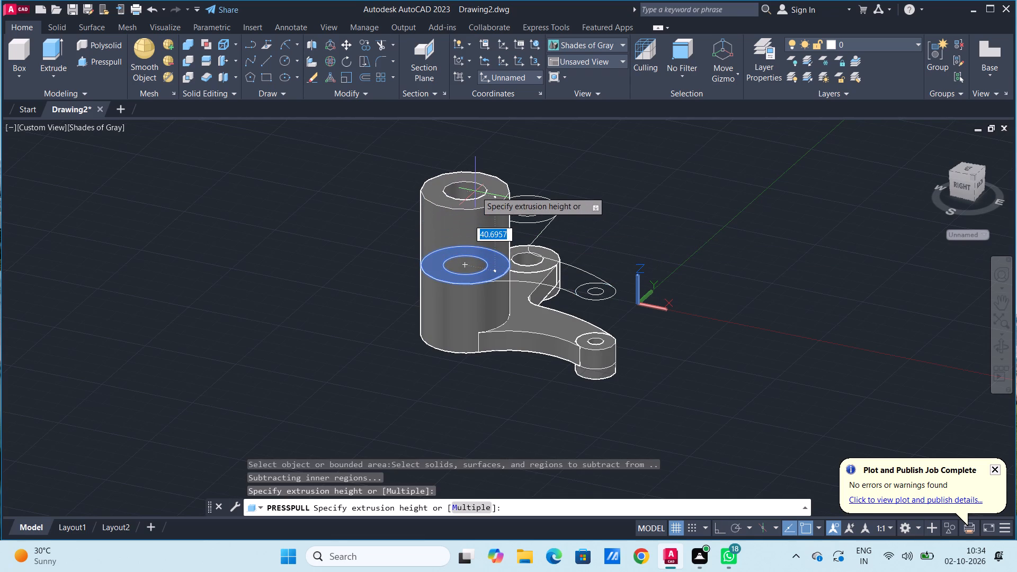
{"action": "key", "text": "Escape"}
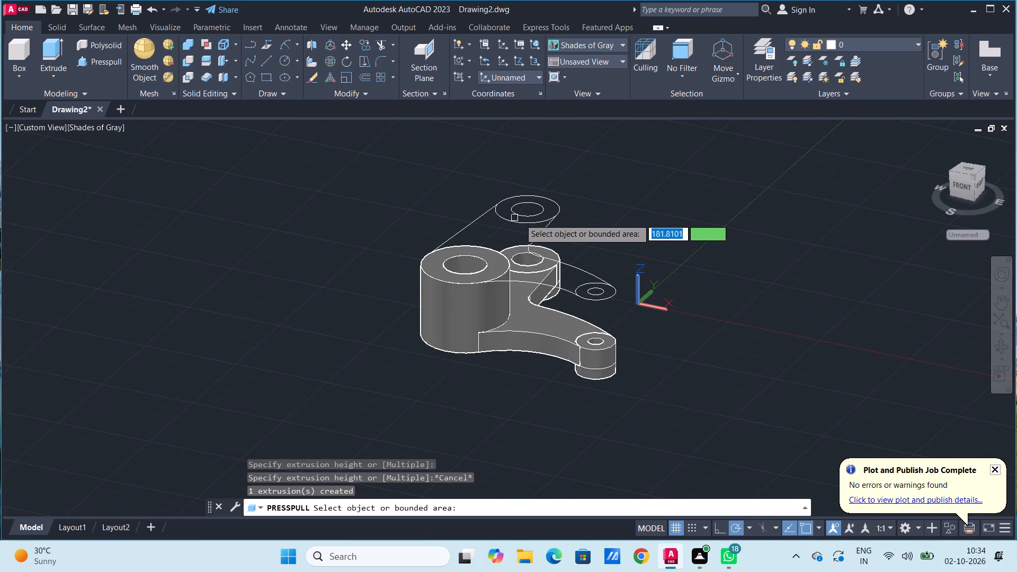
{"action": "scroll", "coordinate": [528, 217], "scroll_direction": "down", "scroll_amount": 2}
{"action": "scroll", "coordinate": [528, 217], "scroll_direction": "up", "scroll_amount": 5}
{"action": "scroll", "coordinate": [575, 186], "scroll_direction": "up", "scroll_amount": 2}
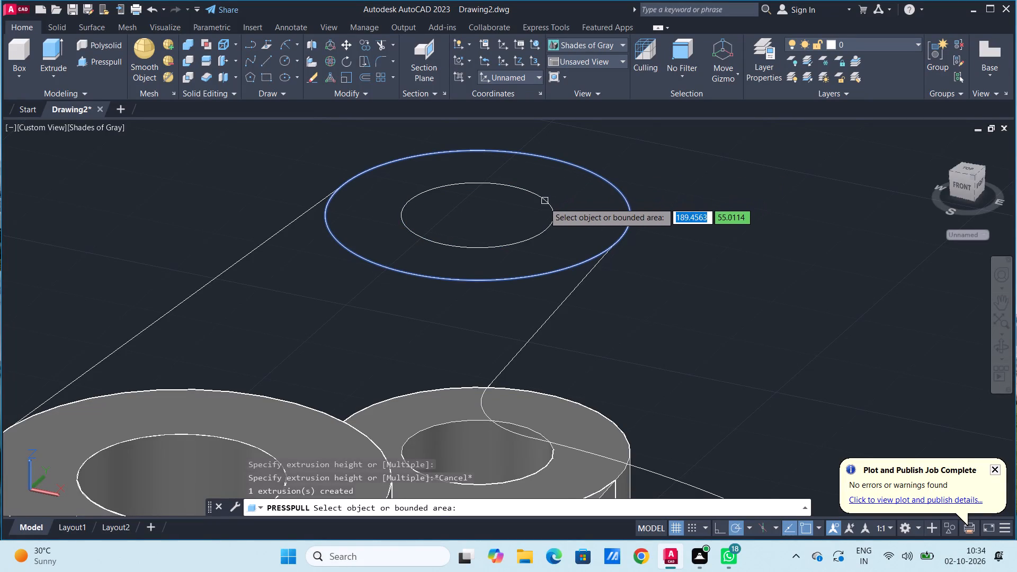
{"action": "left_click", "coordinate": [499, 249]}
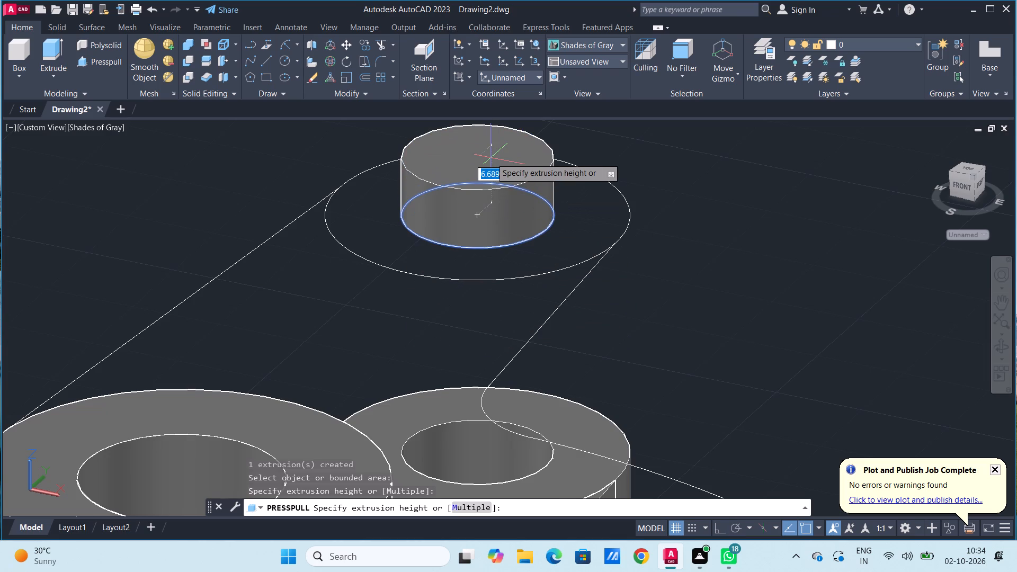
{"action": "scroll", "coordinate": [491, 158], "scroll_direction": "down", "scroll_amount": 2}
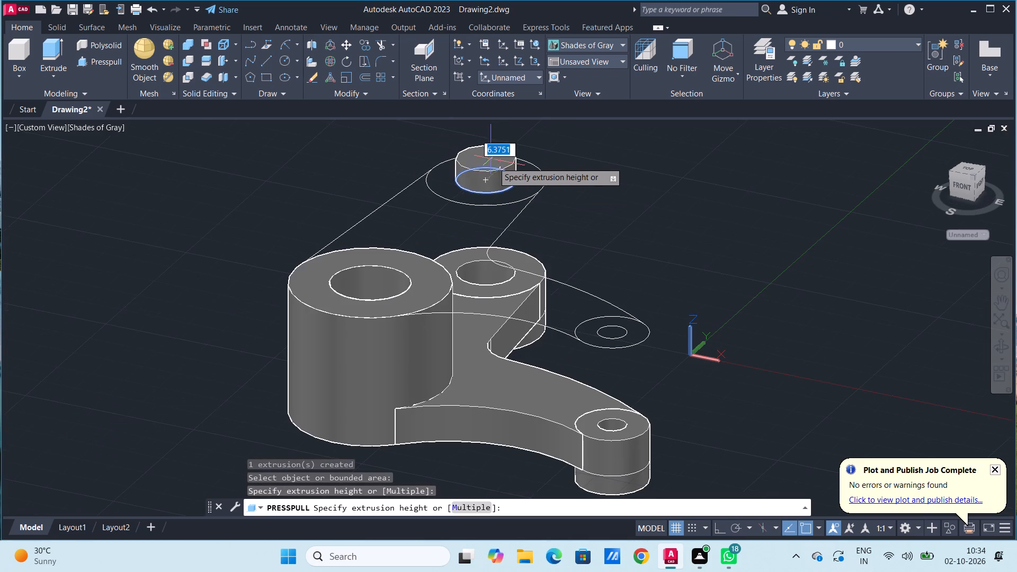
{"action": "middle_click_drag", "start_coordinate": [494, 162], "coordinate": [489, 243]}
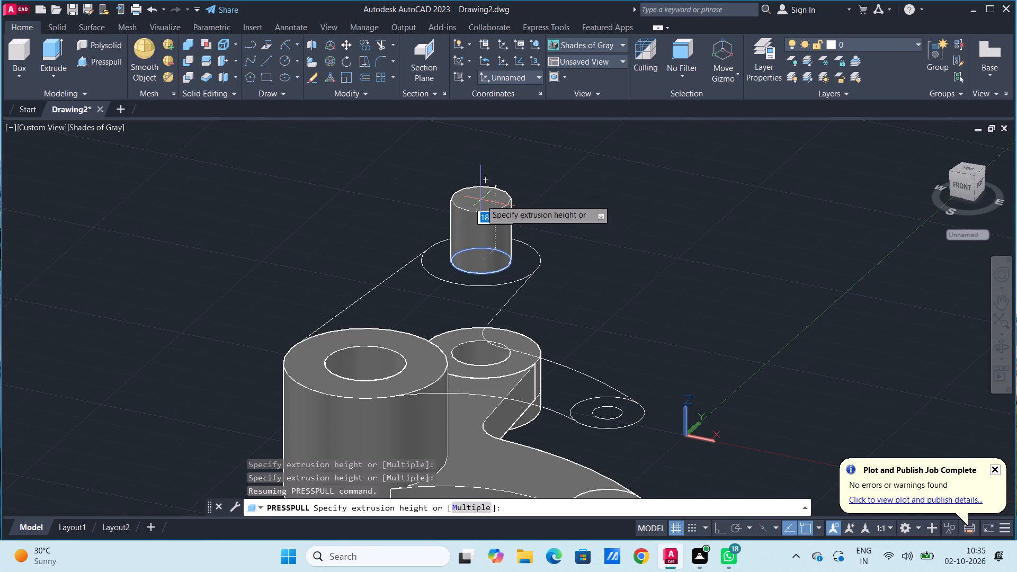
{"action": "type", "text": "15.5"}
{"action": "key", "text": "Return"}
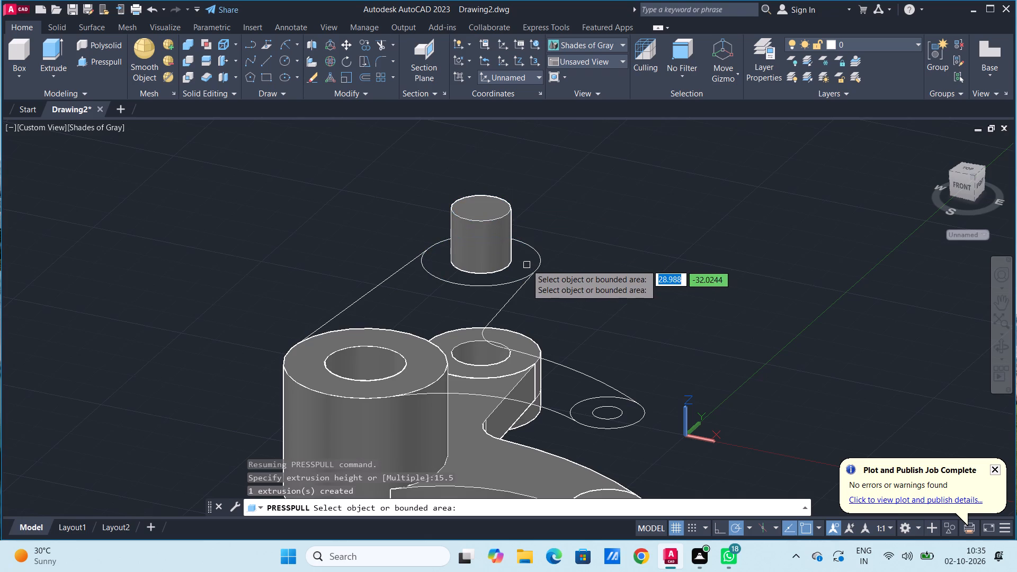
Presspull the outer circle of the raised outline above the medium boss upward by 15.5.
{"action": "left_click", "coordinate": [502, 284]}
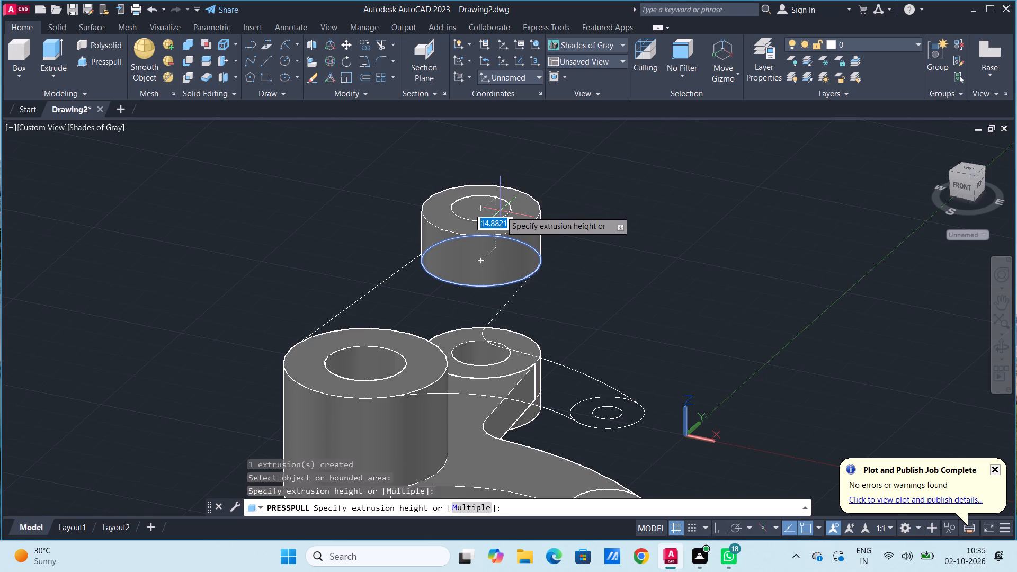
{"action": "type", "text": "15.5"}
{"action": "key", "text": "Return"}
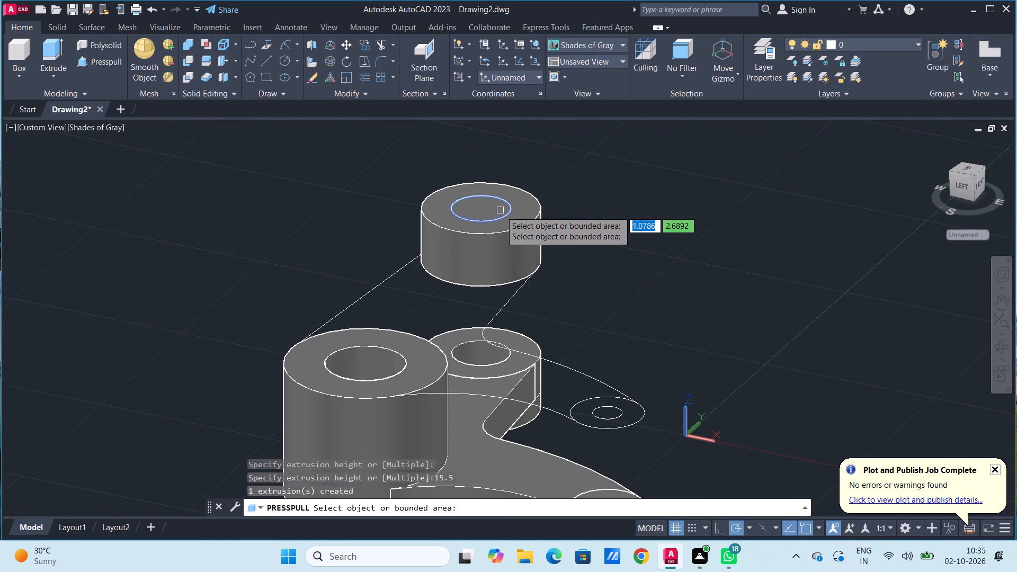
Presspull the inner circular face of the new raised boss downward by 15.5, and repeat it down to the boss's base centre.
{"action": "left_click", "coordinate": [501, 211]}
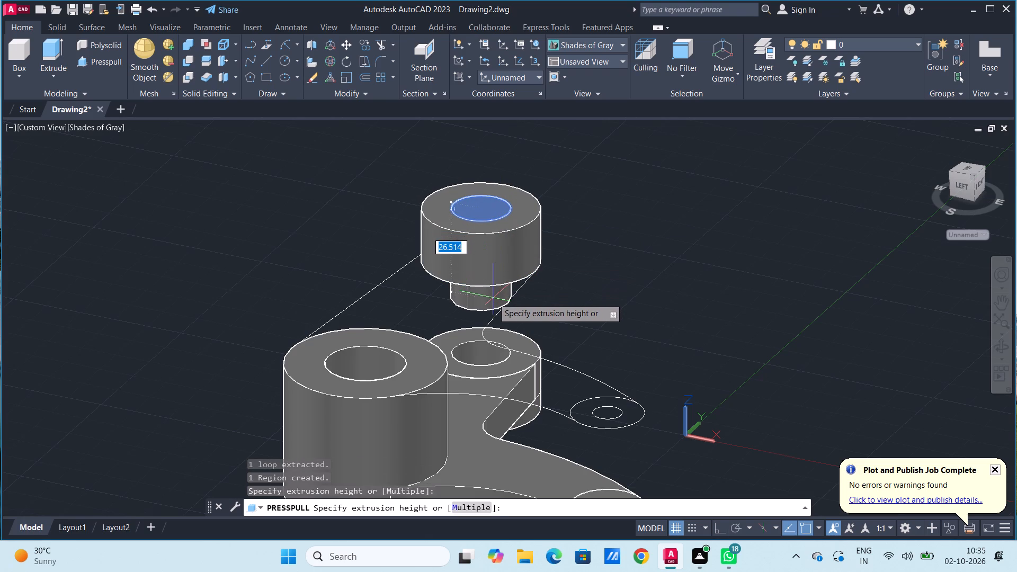
{"action": "type", "text": "15.5"}
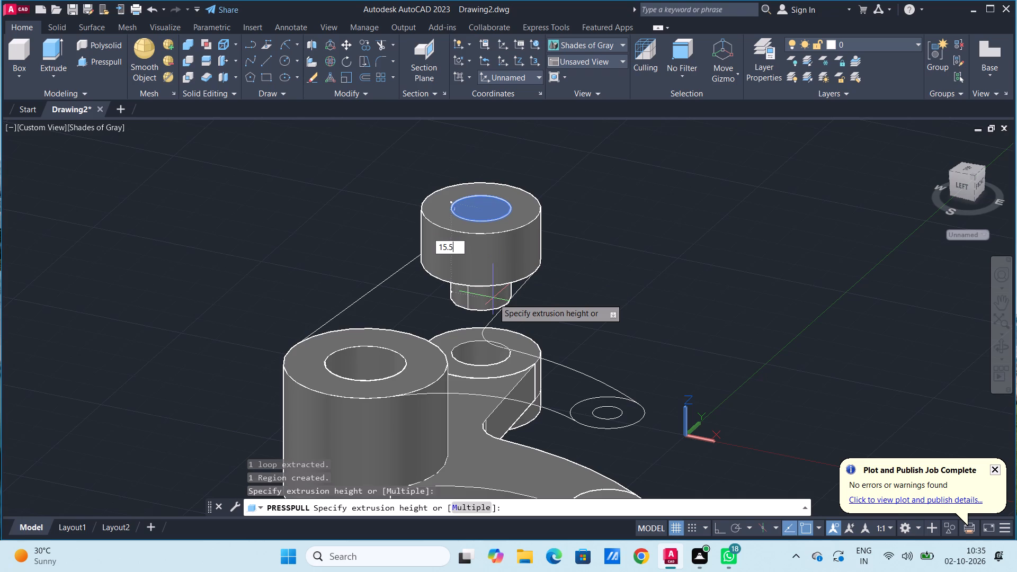
{"action": "key", "text": "Return"}
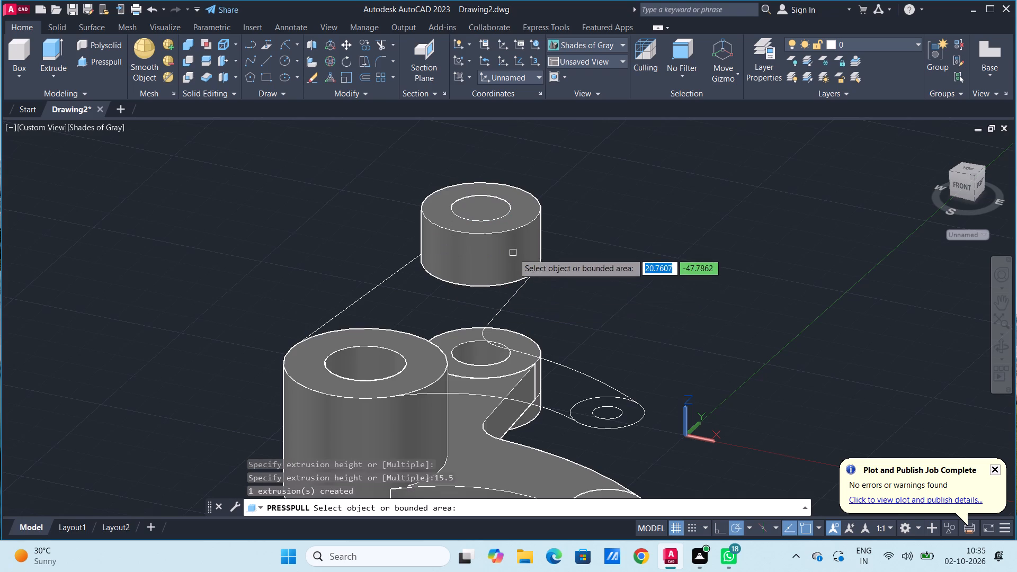
{"action": "left_click", "coordinate": [475, 203]}
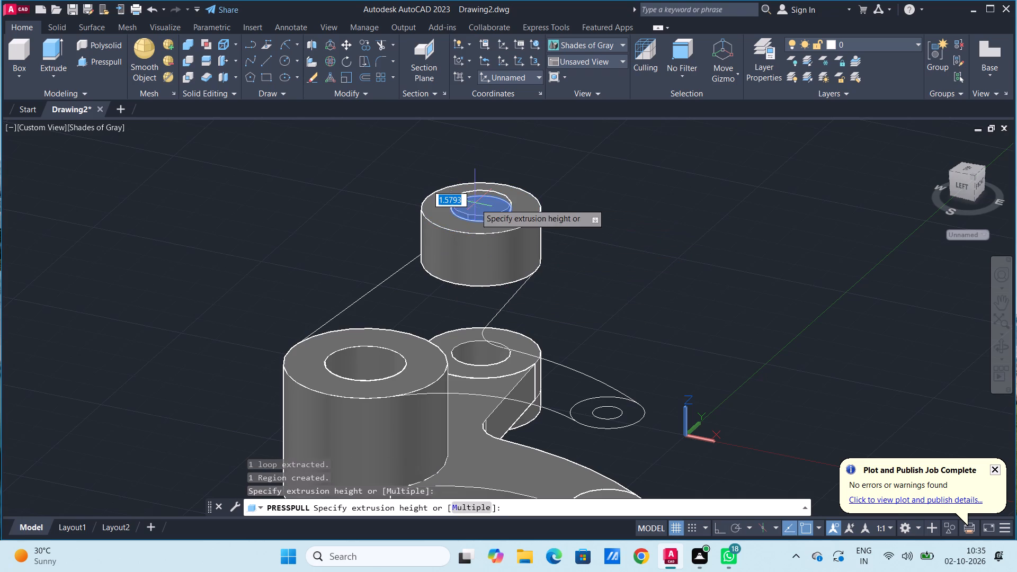
{"action": "left_click", "coordinate": [481, 263]}
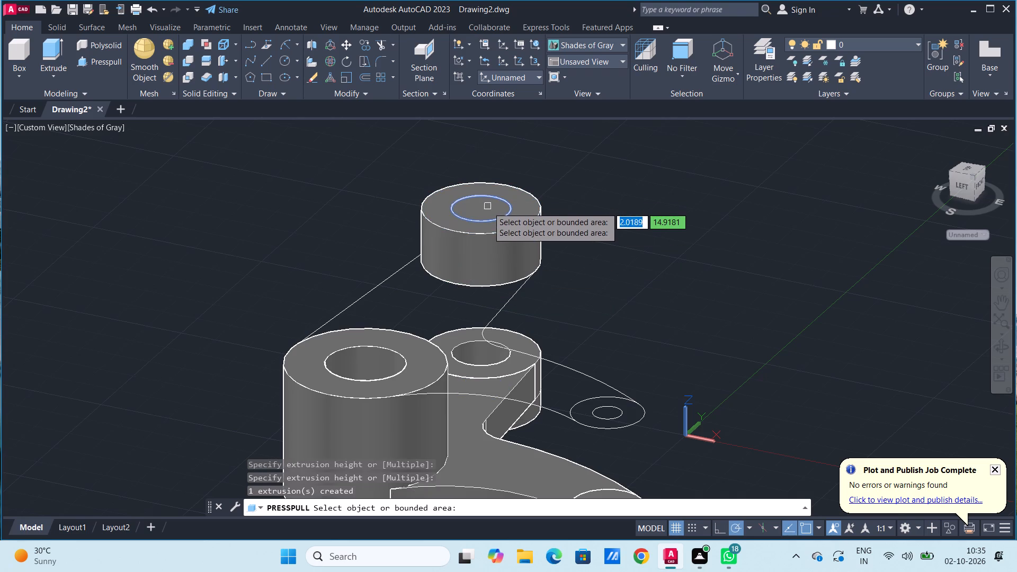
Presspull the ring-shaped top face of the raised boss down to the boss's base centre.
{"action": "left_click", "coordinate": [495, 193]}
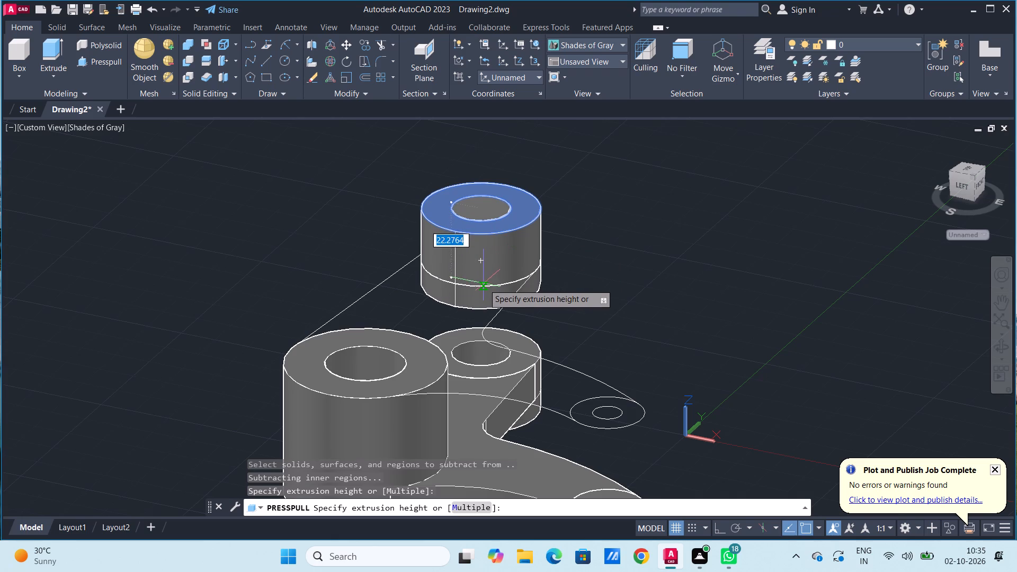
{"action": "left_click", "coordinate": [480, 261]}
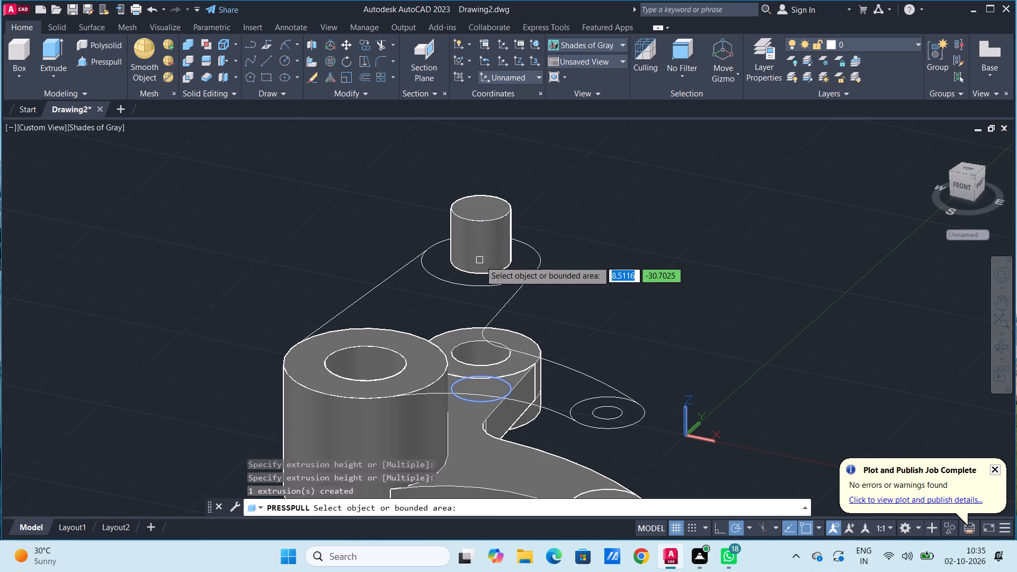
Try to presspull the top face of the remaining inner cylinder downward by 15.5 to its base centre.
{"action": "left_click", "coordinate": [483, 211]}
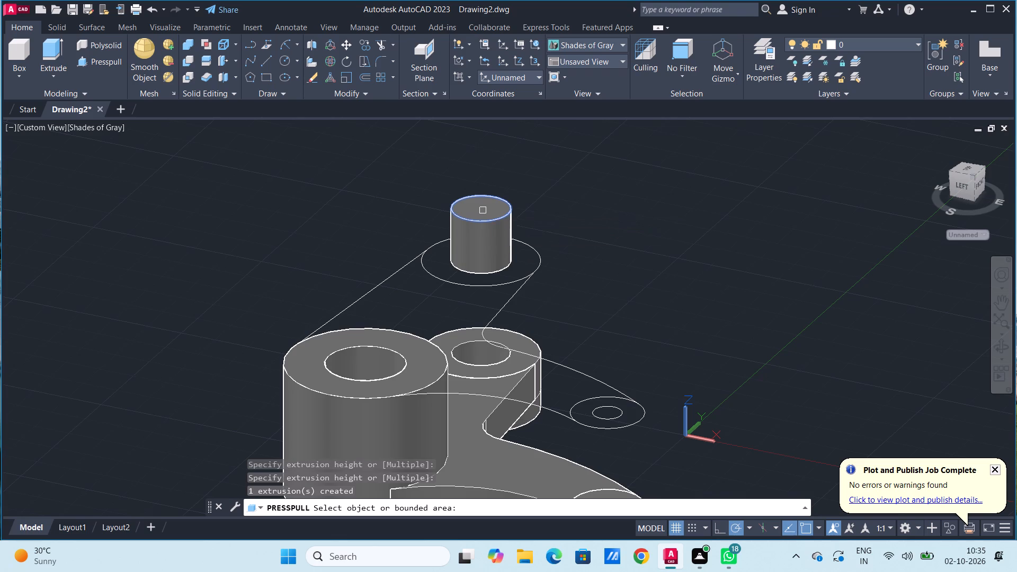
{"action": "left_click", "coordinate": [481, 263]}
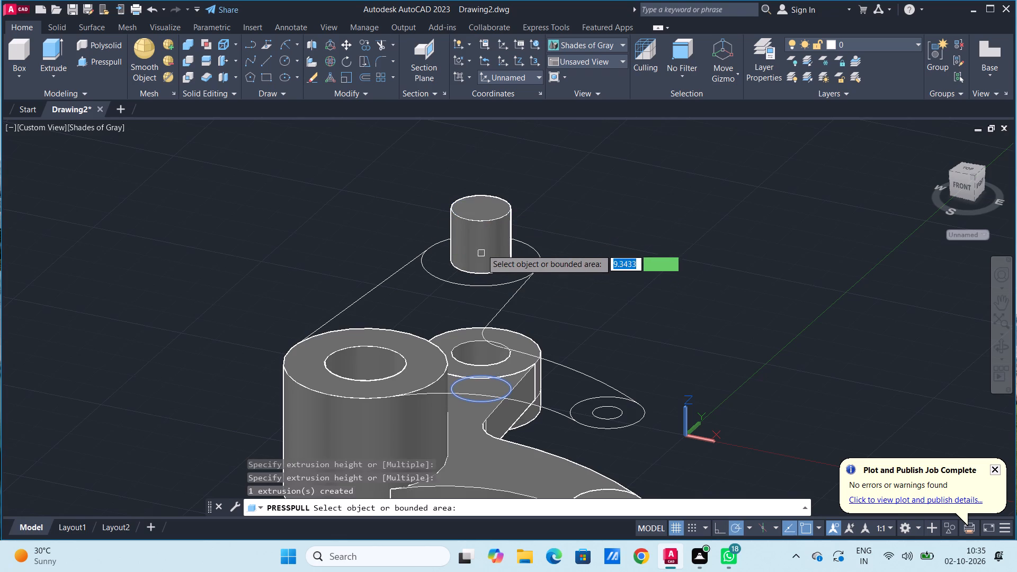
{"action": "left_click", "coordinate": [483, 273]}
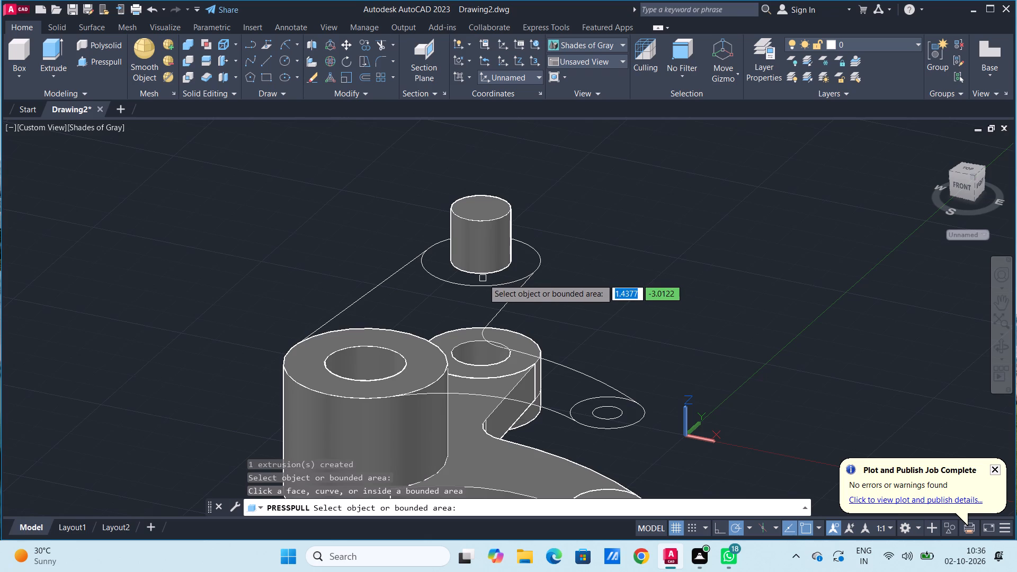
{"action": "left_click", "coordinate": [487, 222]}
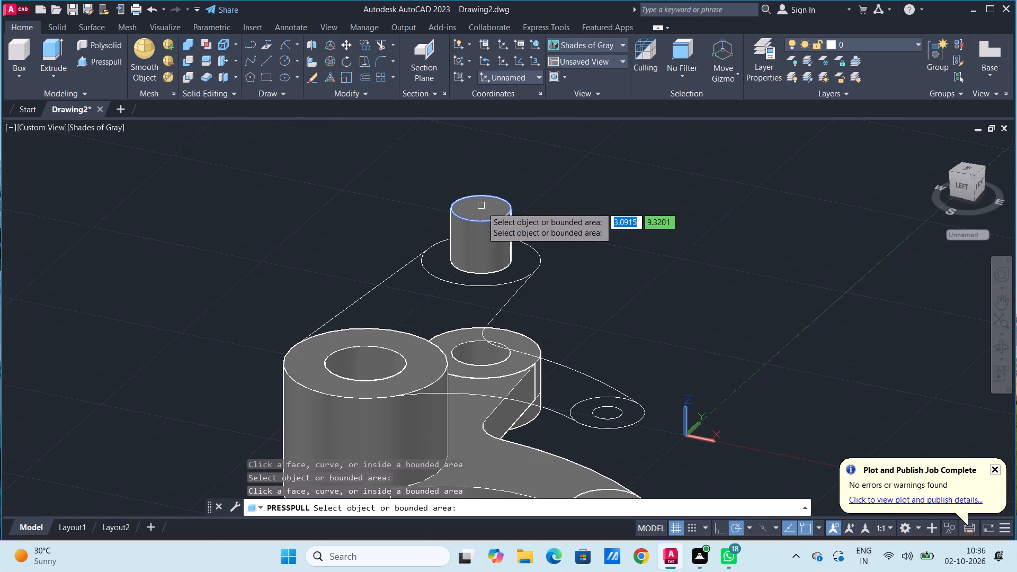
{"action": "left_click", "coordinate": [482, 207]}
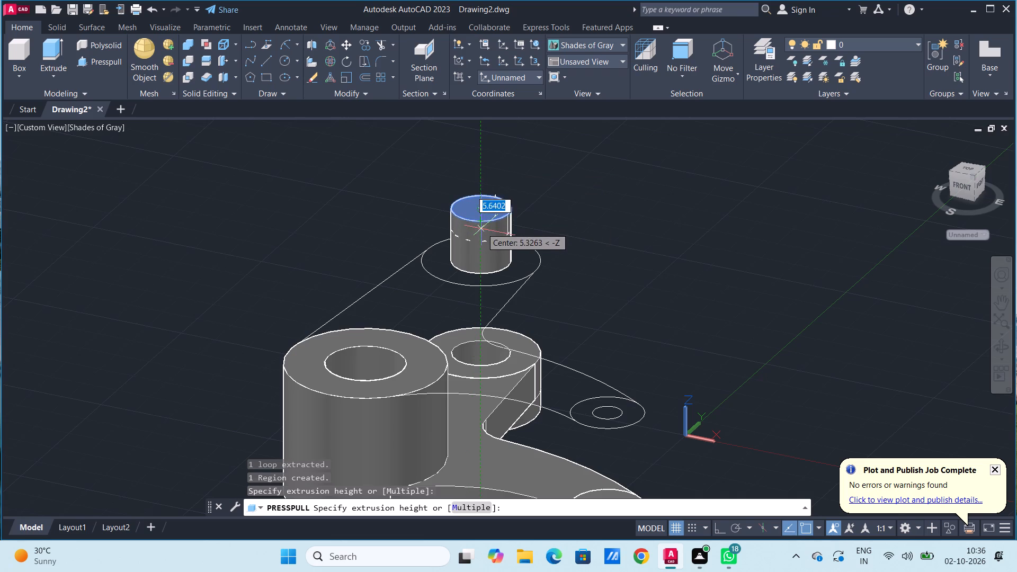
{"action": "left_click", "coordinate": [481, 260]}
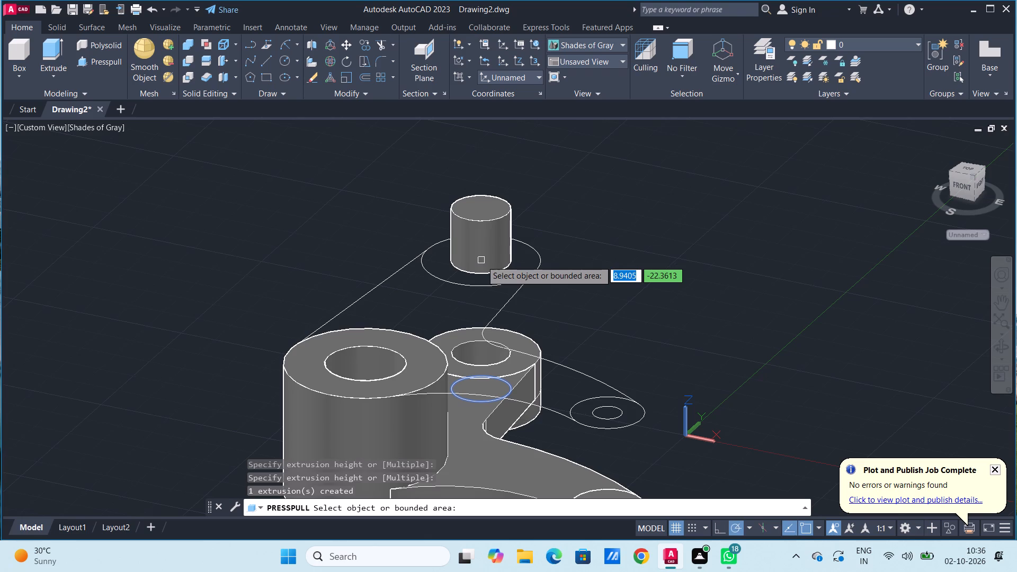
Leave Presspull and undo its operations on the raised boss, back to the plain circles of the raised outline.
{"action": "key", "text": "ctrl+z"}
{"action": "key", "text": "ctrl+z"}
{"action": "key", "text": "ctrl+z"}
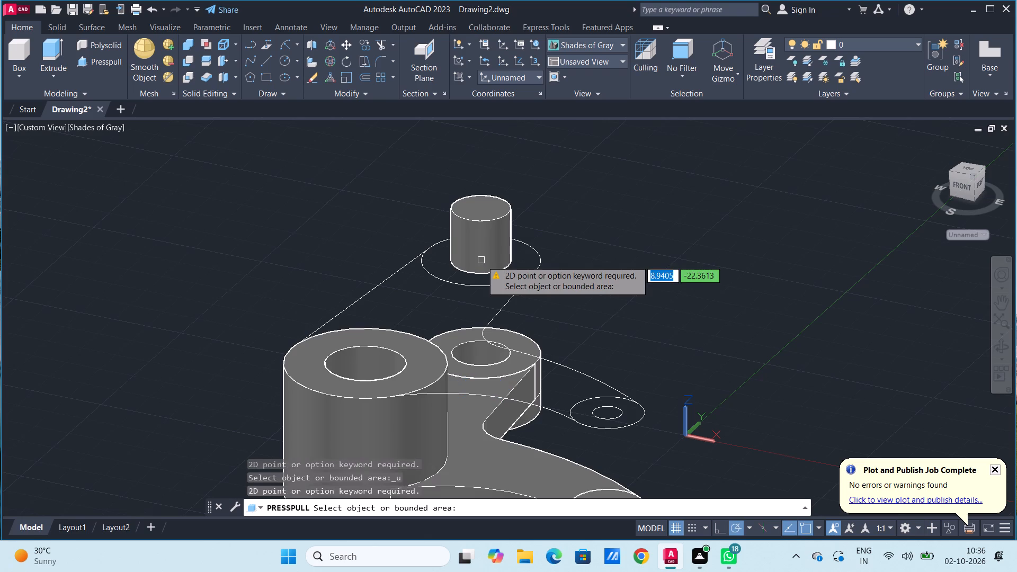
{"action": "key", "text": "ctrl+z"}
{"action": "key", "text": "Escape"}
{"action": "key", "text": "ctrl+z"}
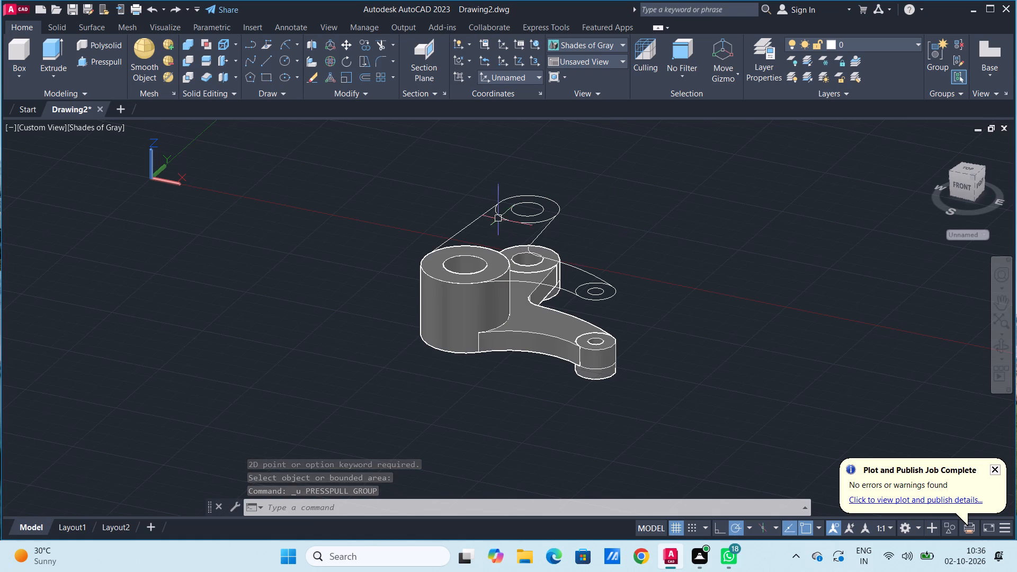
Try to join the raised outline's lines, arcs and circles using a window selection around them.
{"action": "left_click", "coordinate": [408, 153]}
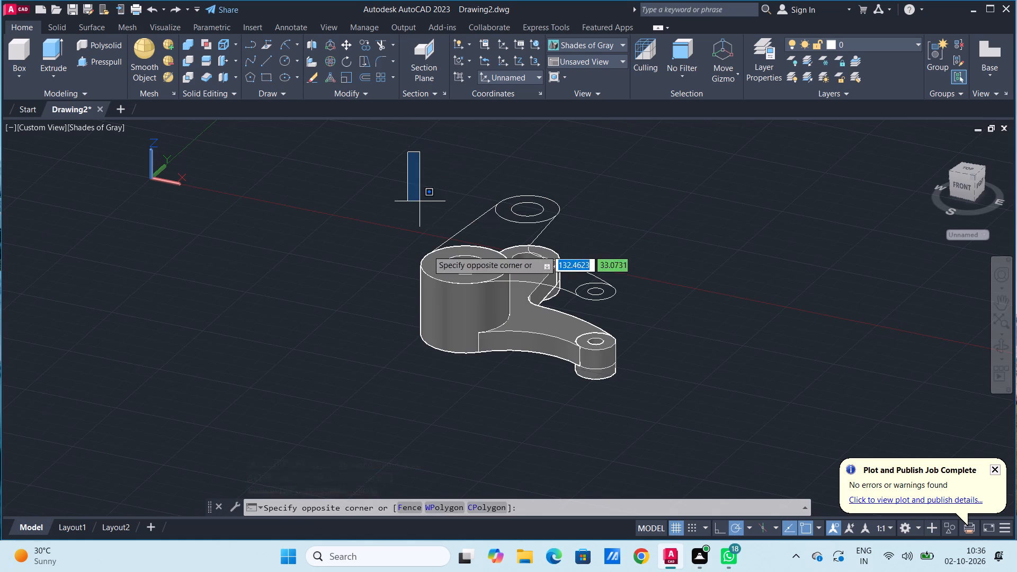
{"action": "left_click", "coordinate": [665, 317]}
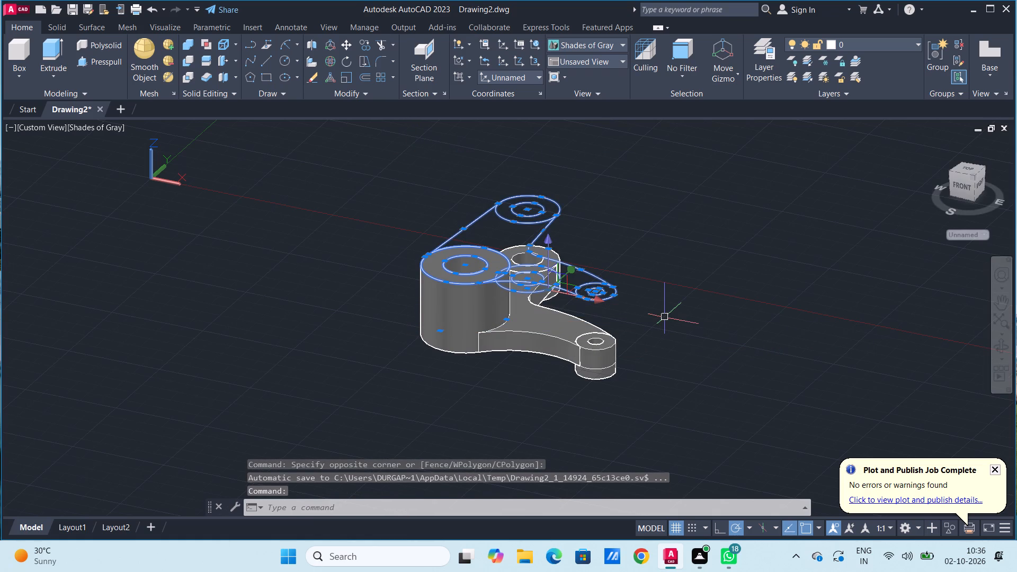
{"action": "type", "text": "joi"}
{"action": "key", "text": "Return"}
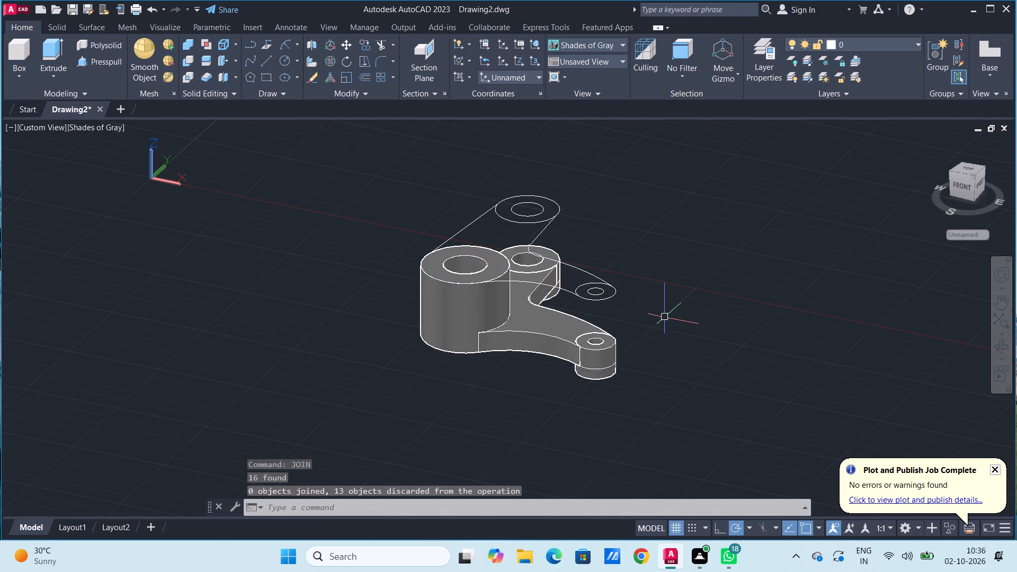
Extrude the inner and outer circles of the raised outline above the medium boss upward by 15.5.
{"action": "middle_click_drag", "start_coordinate": [588, 211], "coordinate": [631, 248]}
{"action": "scroll", "coordinate": [645, 291], "scroll_direction": "up", "scroll_amount": 2}
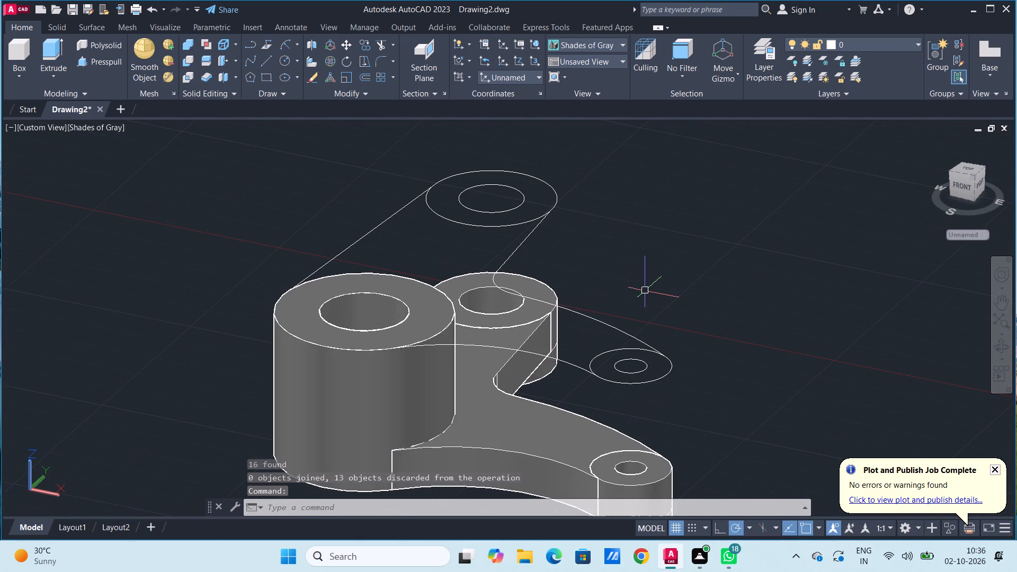
{"action": "scroll", "coordinate": [645, 291], "scroll_direction": "down", "scroll_amount": 1}
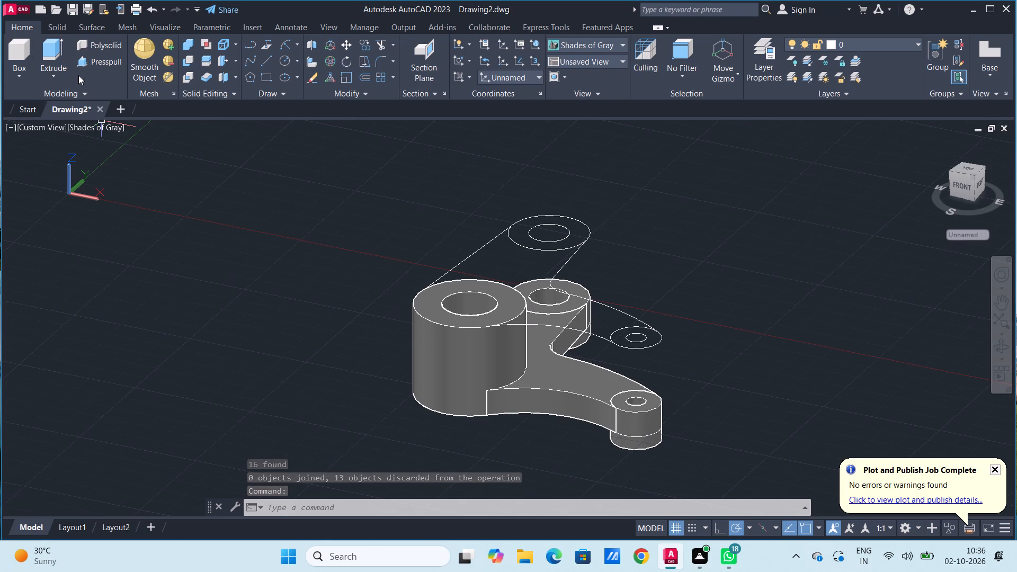
{"action": "left_click", "coordinate": [53, 56]}
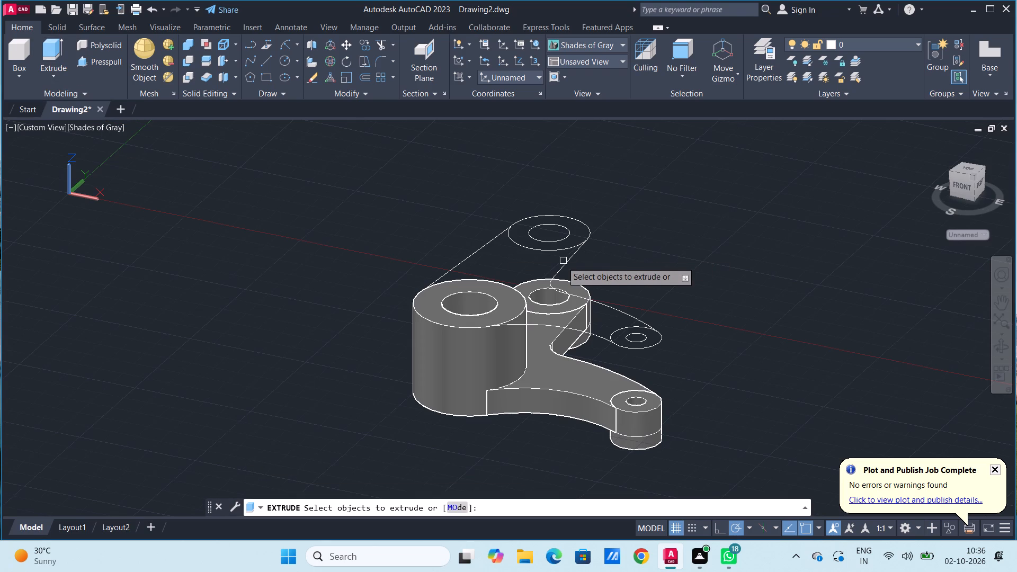
{"action": "left_click", "coordinate": [543, 270]}
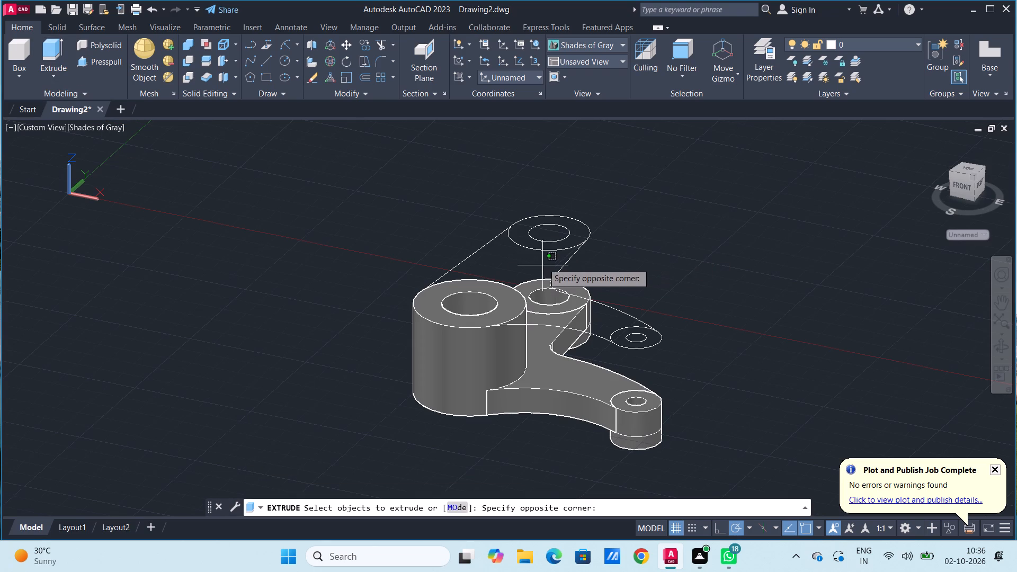
{"action": "left_click", "coordinate": [551, 234]}
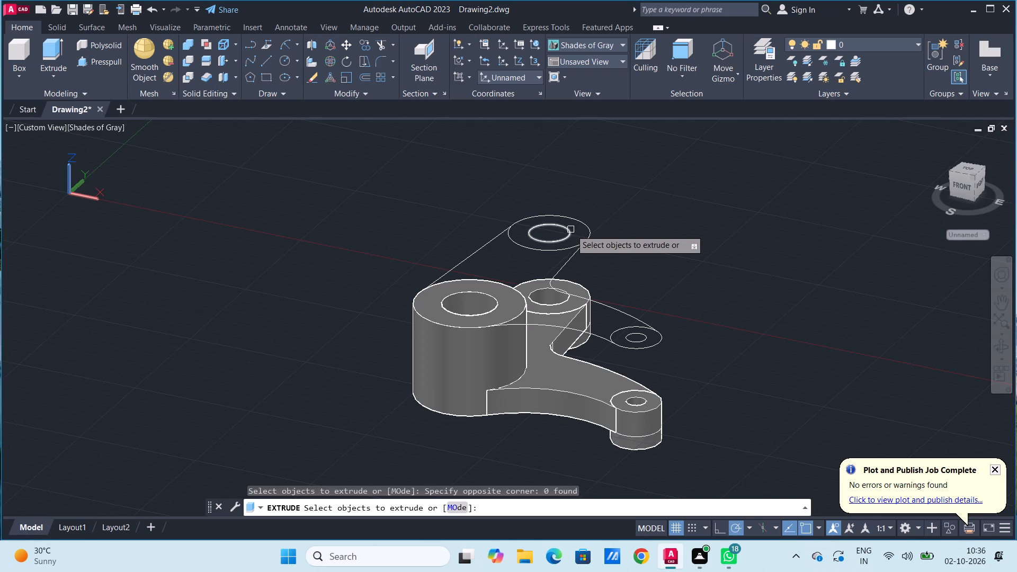
{"action": "left_click", "coordinate": [571, 230]}
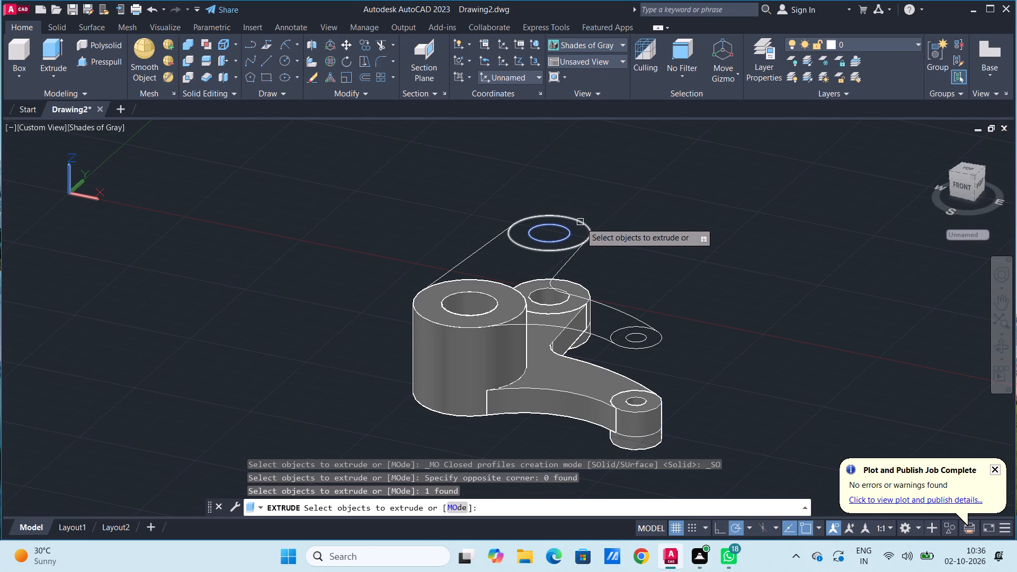
{"action": "left_click", "coordinate": [581, 222]}
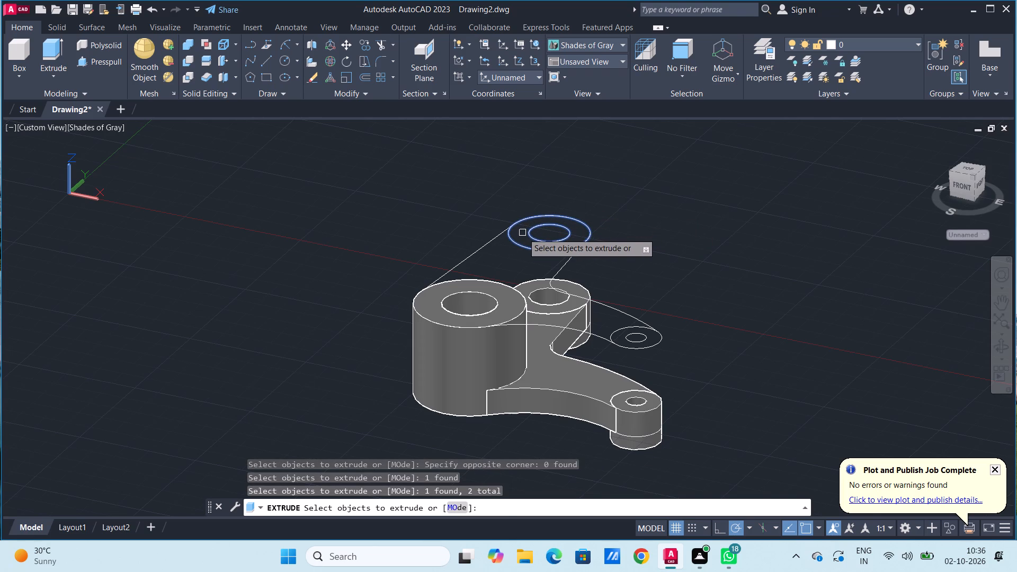
{"action": "left_click", "coordinate": [523, 233]}
{"action": "left_click", "coordinate": [523, 192]}
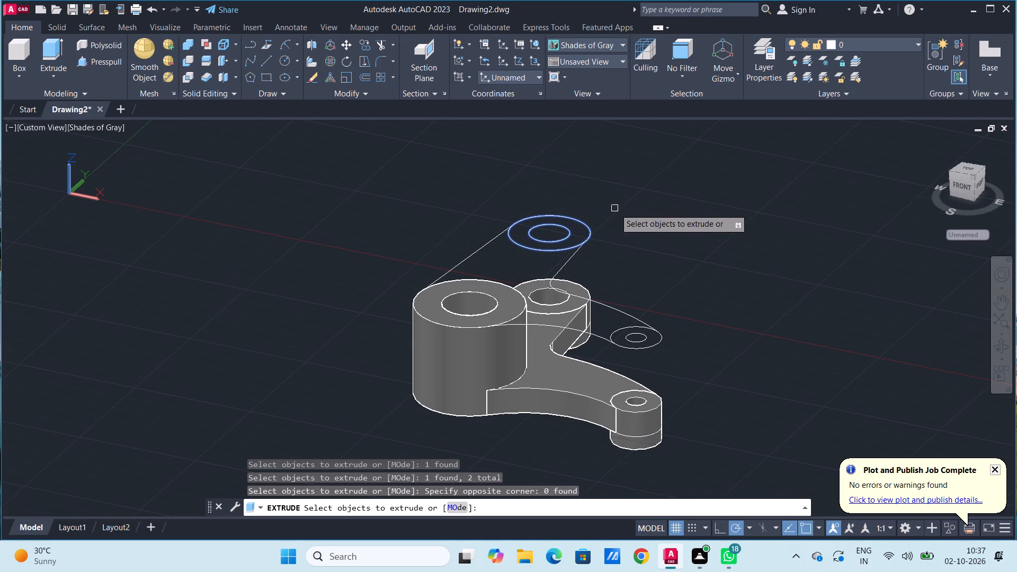
{"action": "key", "text": "Return"}
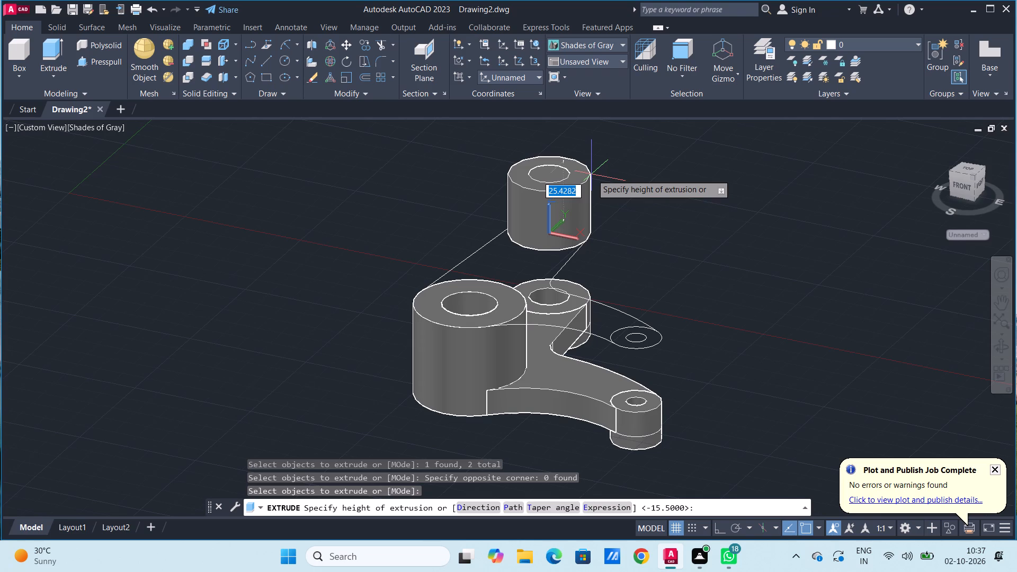
{"action": "type", "text": "15.5"}
{"action": "key", "text": "Return"}
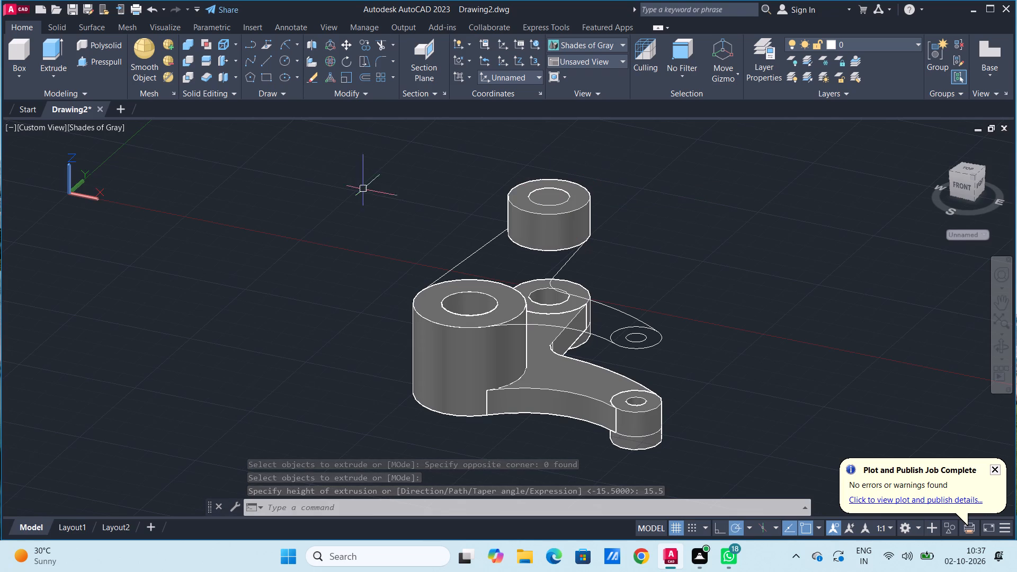
Extrude the inner and outer circles of the raised outline above the small boss upward by 15.5.
{"action": "left_click", "coordinate": [48, 57]}
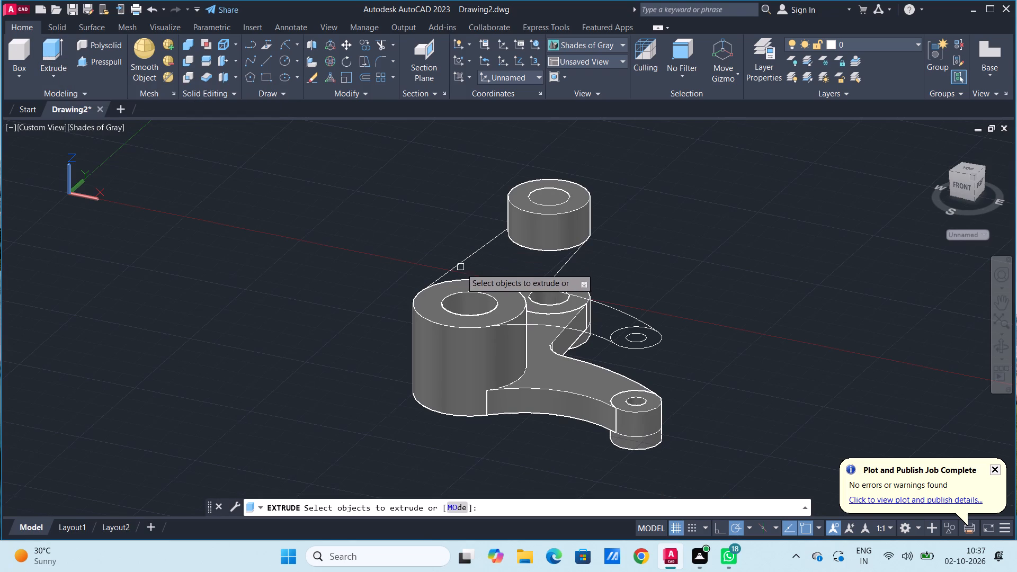
{"action": "left_click", "coordinate": [662, 334]}
{"action": "left_click", "coordinate": [646, 335]}
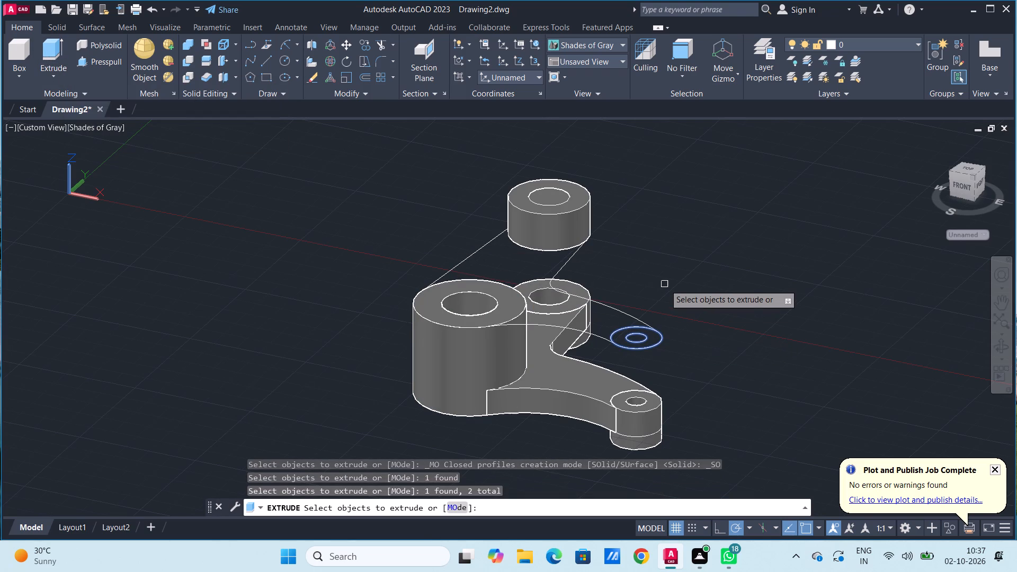
{"action": "key", "text": "Return"}
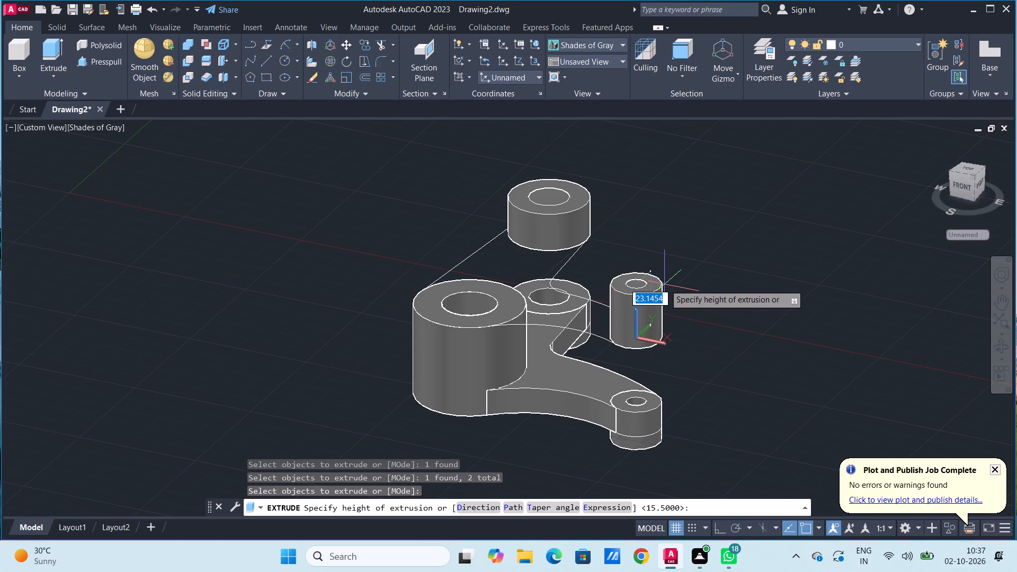
{"action": "type", "text": "15"}
{"action": "type", "text": ".5"}
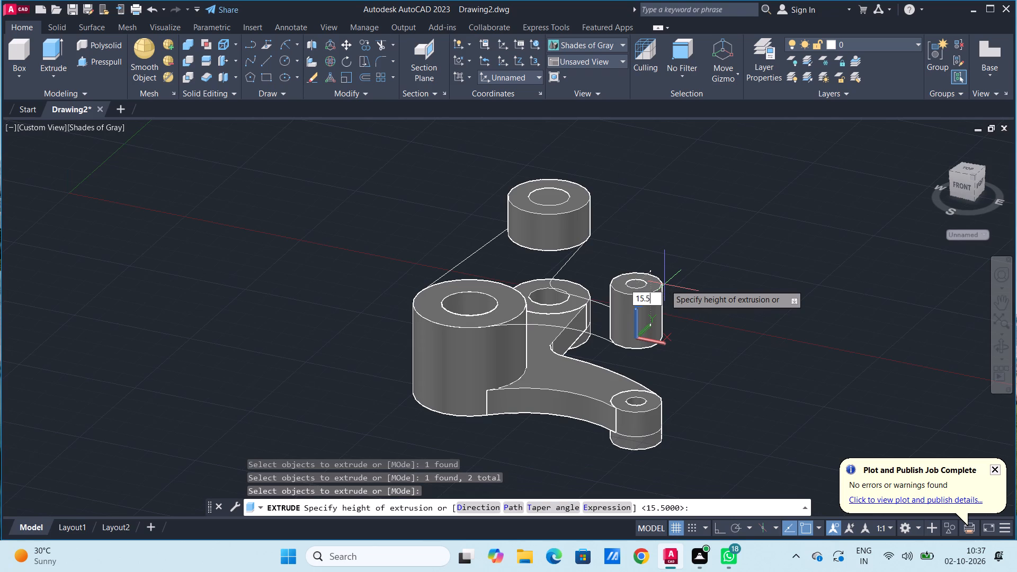
{"action": "key", "text": "Return"}
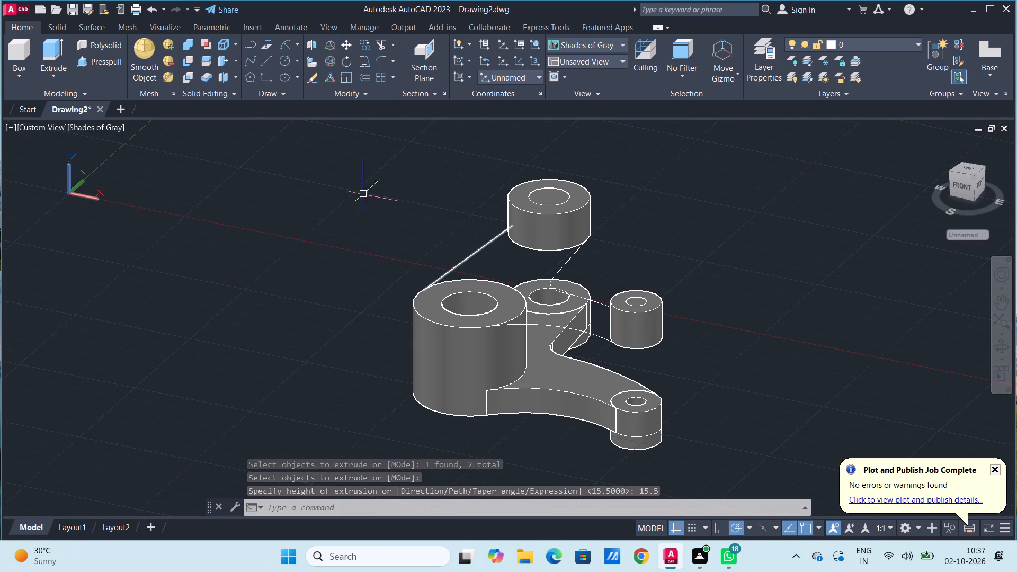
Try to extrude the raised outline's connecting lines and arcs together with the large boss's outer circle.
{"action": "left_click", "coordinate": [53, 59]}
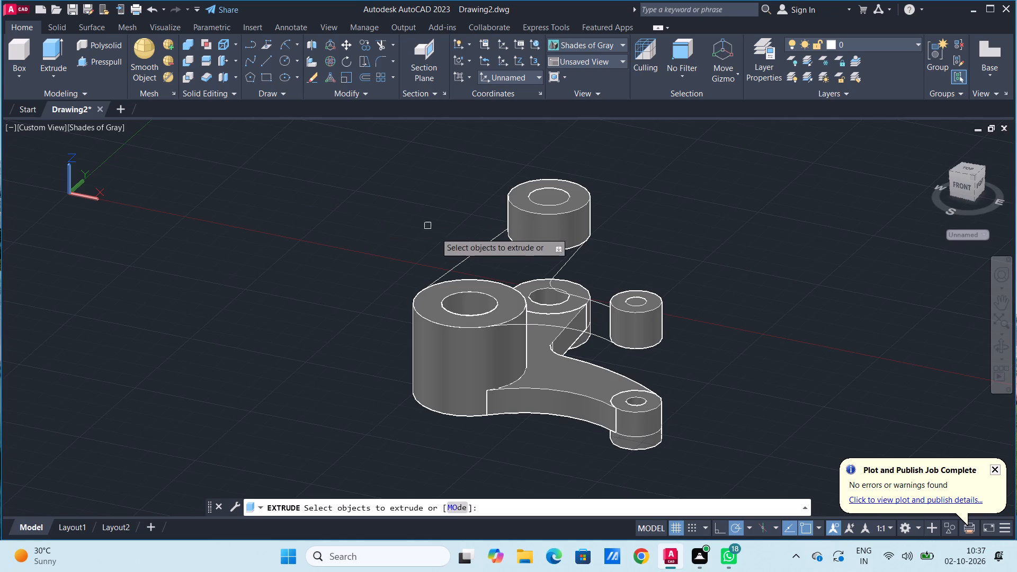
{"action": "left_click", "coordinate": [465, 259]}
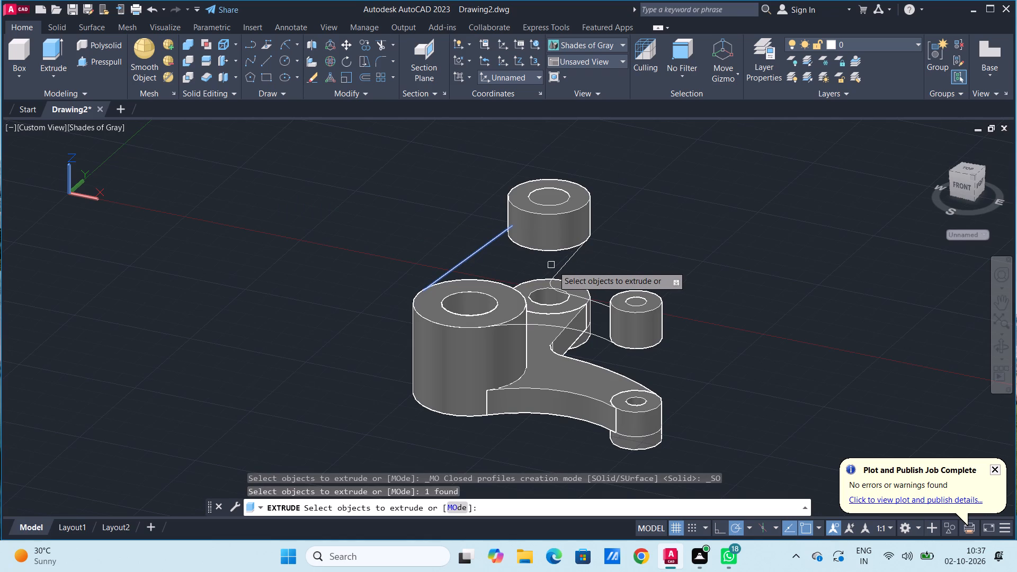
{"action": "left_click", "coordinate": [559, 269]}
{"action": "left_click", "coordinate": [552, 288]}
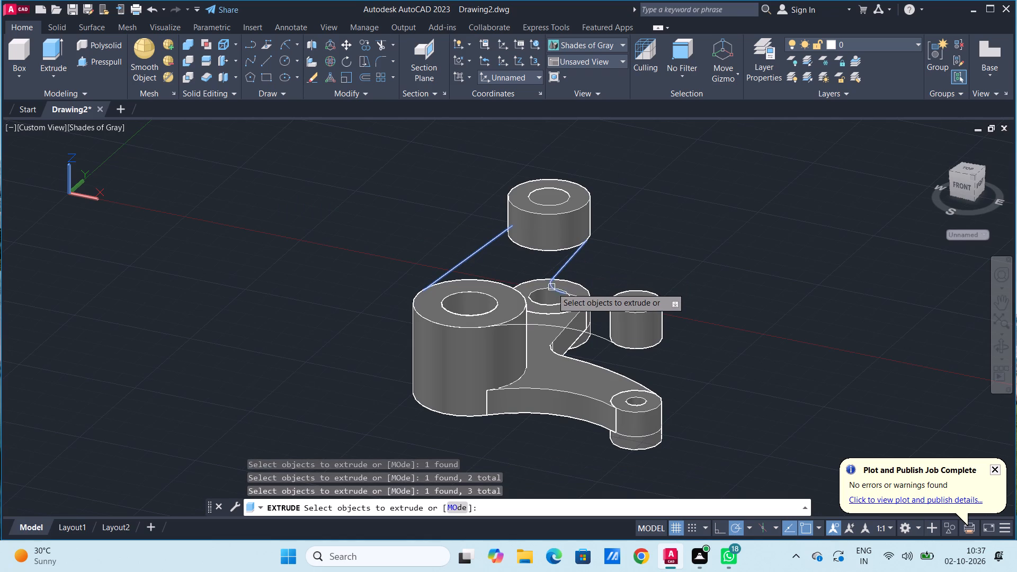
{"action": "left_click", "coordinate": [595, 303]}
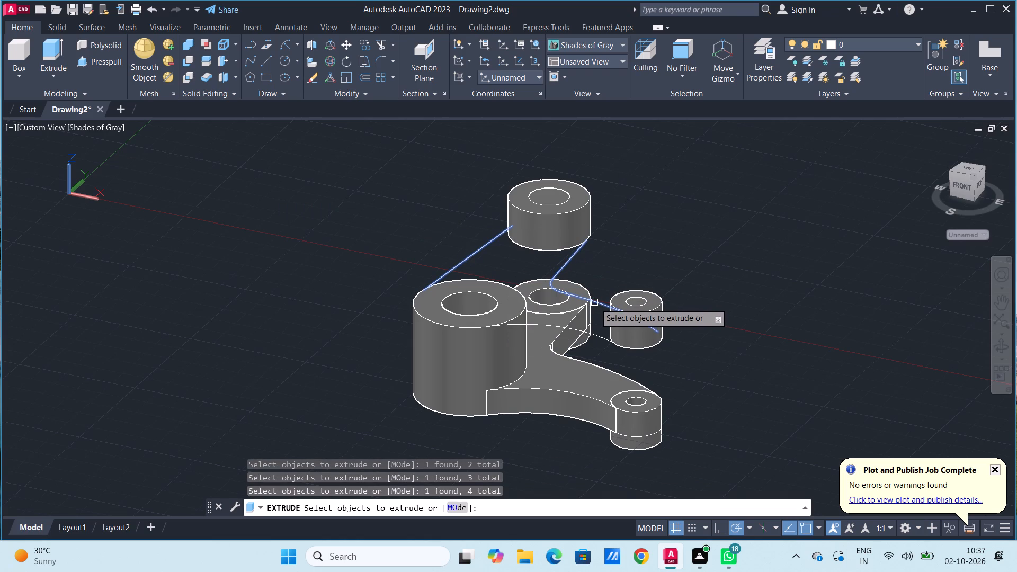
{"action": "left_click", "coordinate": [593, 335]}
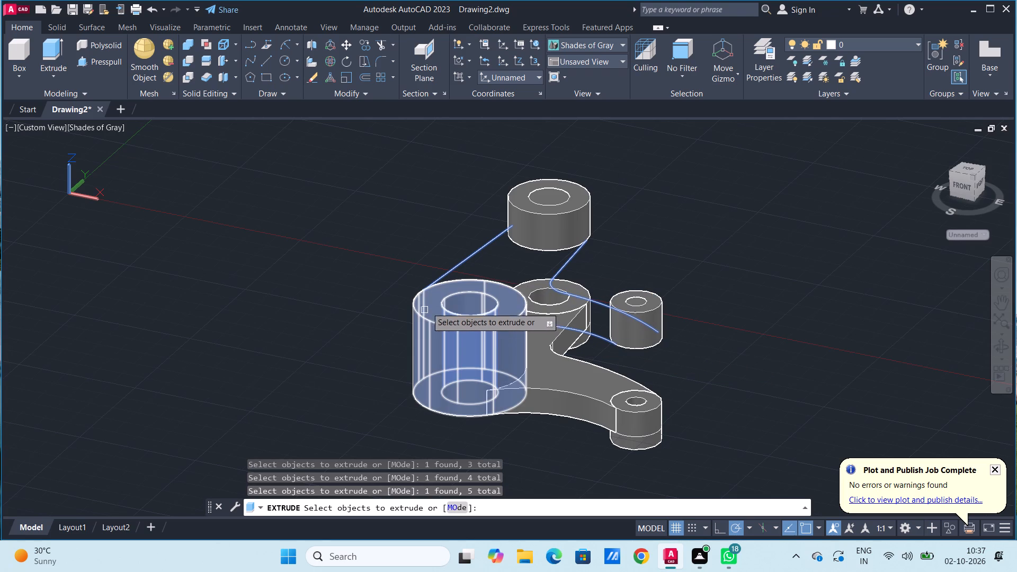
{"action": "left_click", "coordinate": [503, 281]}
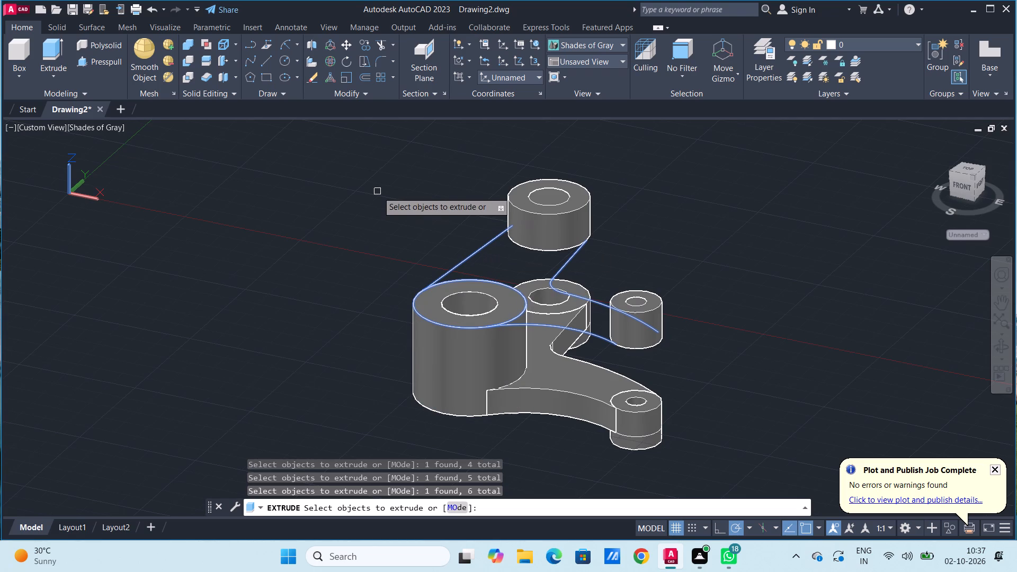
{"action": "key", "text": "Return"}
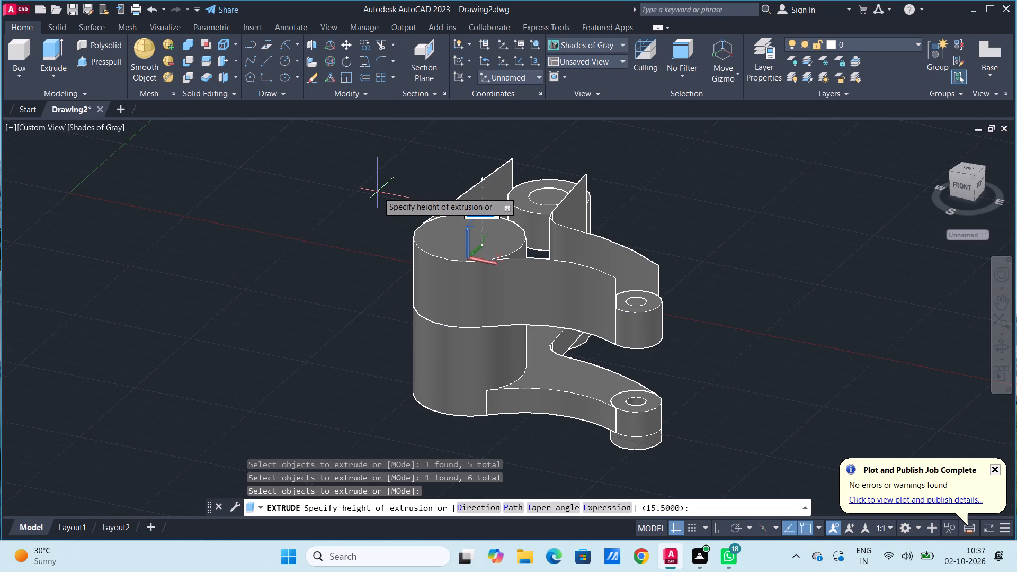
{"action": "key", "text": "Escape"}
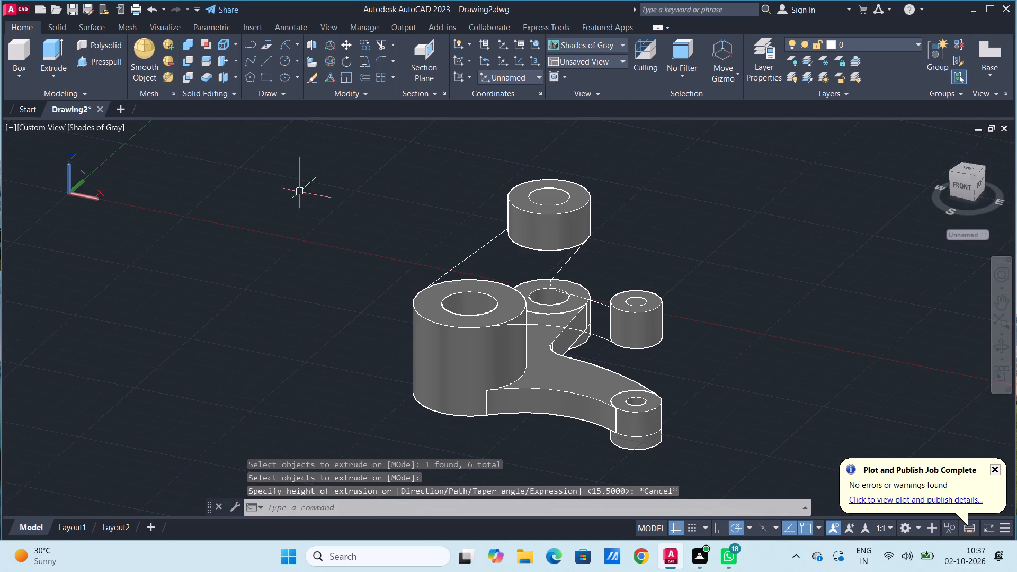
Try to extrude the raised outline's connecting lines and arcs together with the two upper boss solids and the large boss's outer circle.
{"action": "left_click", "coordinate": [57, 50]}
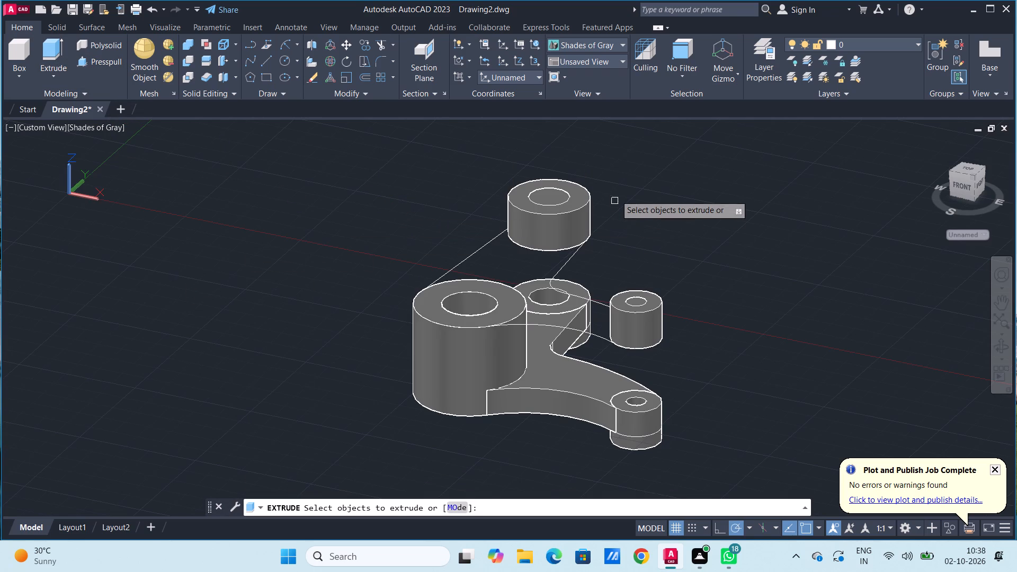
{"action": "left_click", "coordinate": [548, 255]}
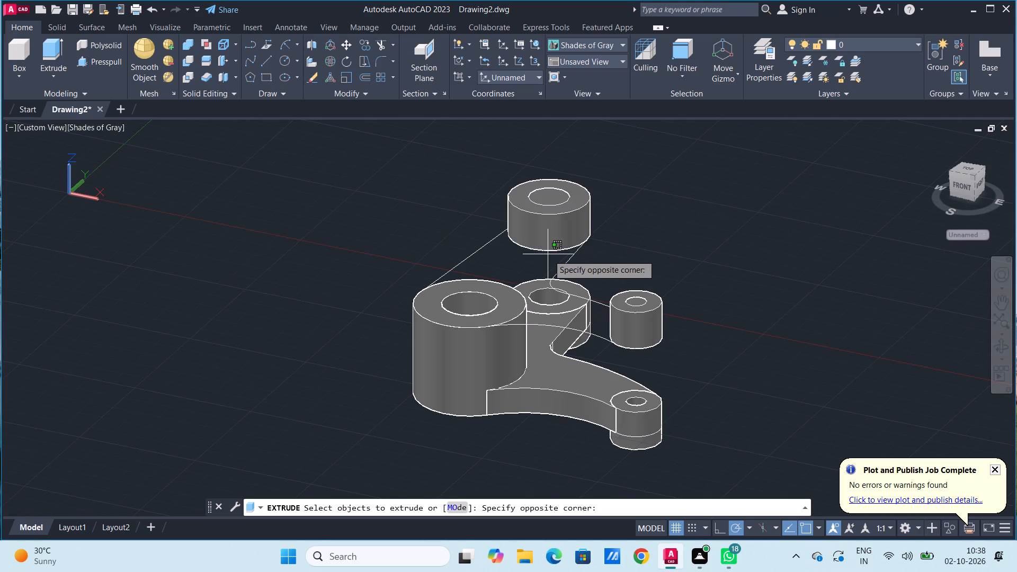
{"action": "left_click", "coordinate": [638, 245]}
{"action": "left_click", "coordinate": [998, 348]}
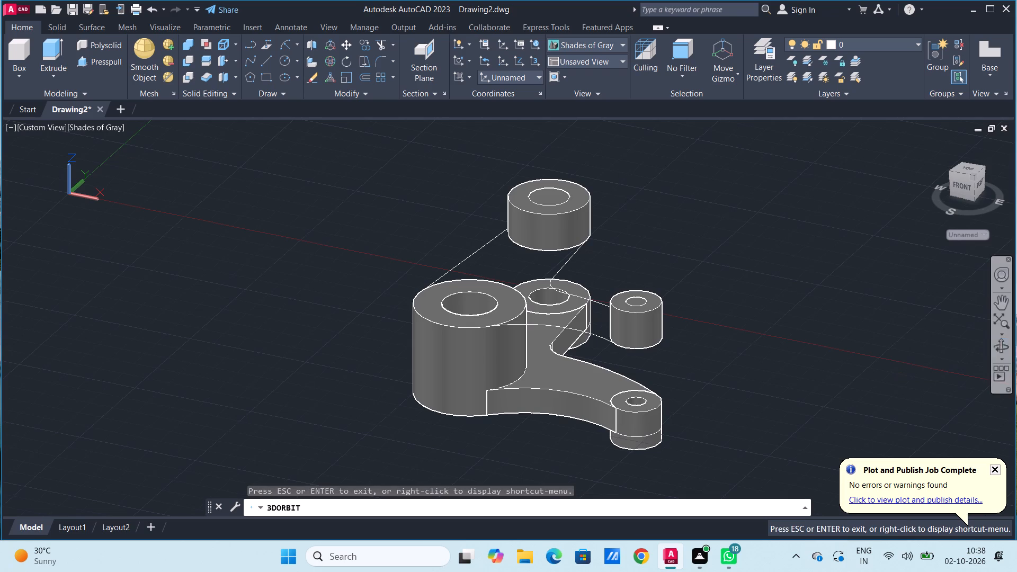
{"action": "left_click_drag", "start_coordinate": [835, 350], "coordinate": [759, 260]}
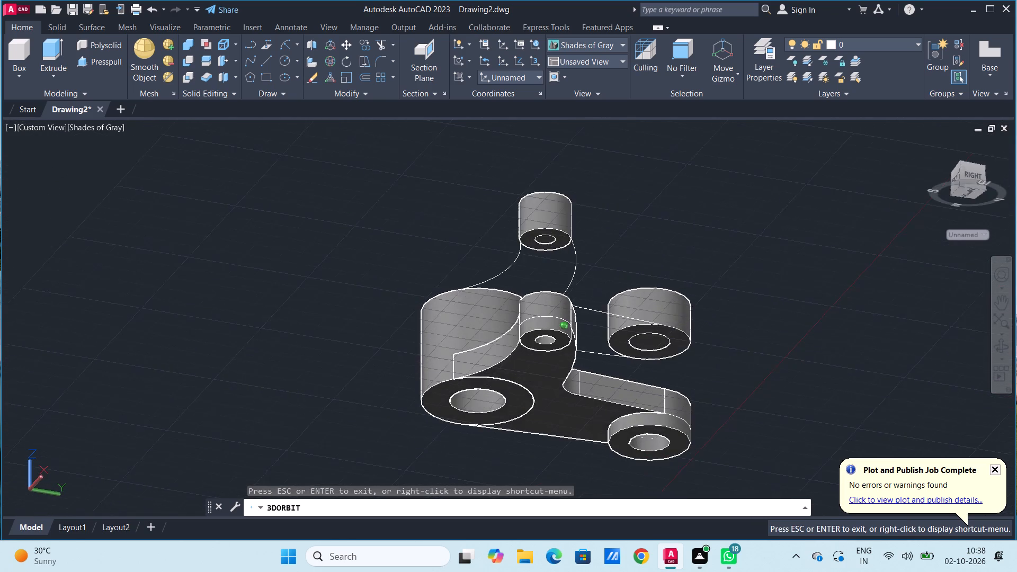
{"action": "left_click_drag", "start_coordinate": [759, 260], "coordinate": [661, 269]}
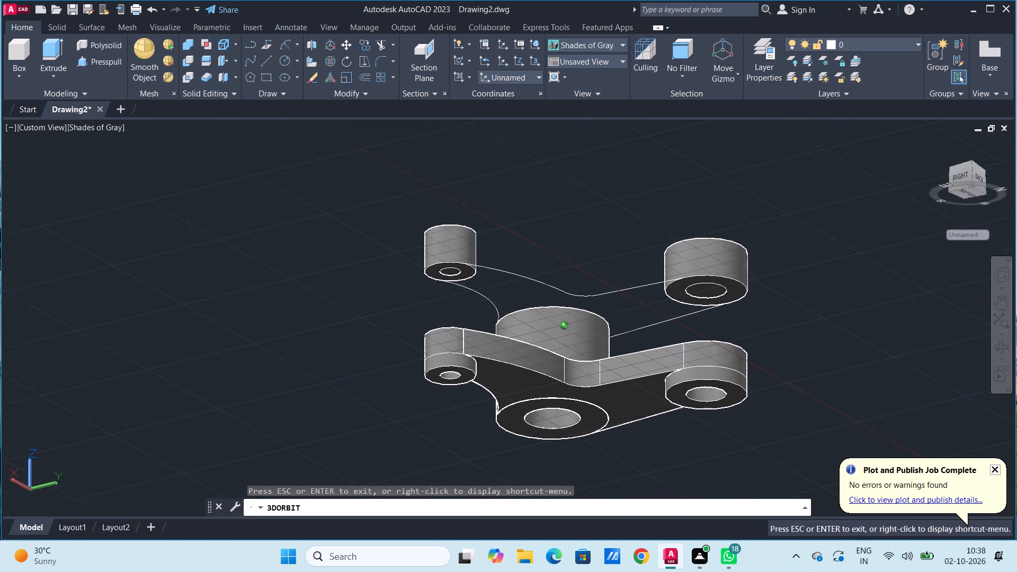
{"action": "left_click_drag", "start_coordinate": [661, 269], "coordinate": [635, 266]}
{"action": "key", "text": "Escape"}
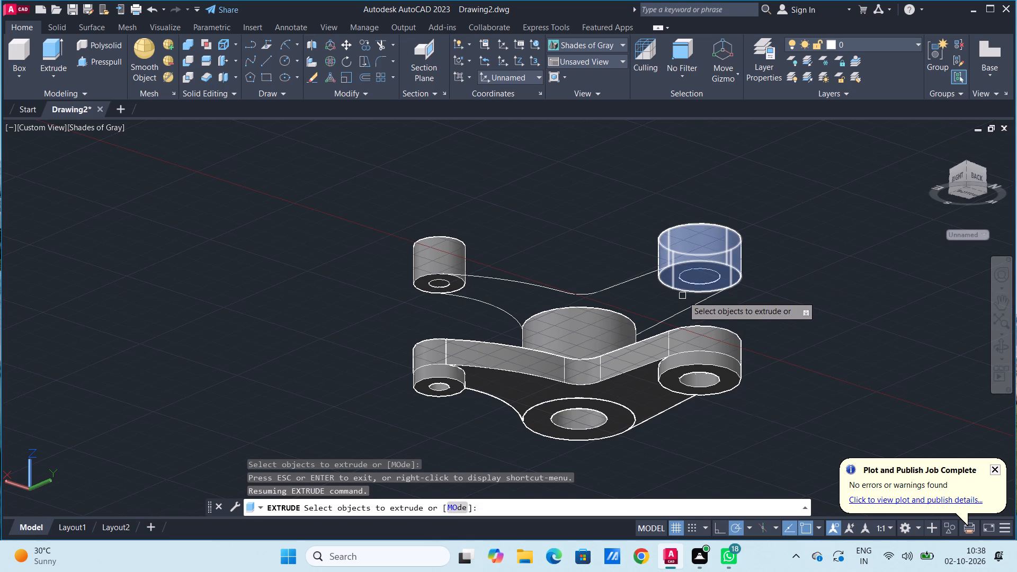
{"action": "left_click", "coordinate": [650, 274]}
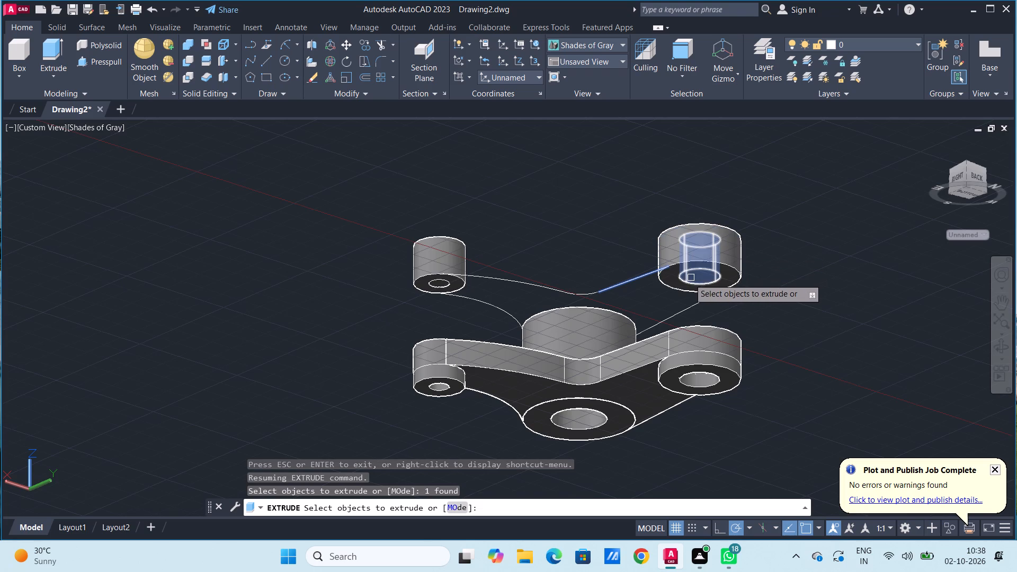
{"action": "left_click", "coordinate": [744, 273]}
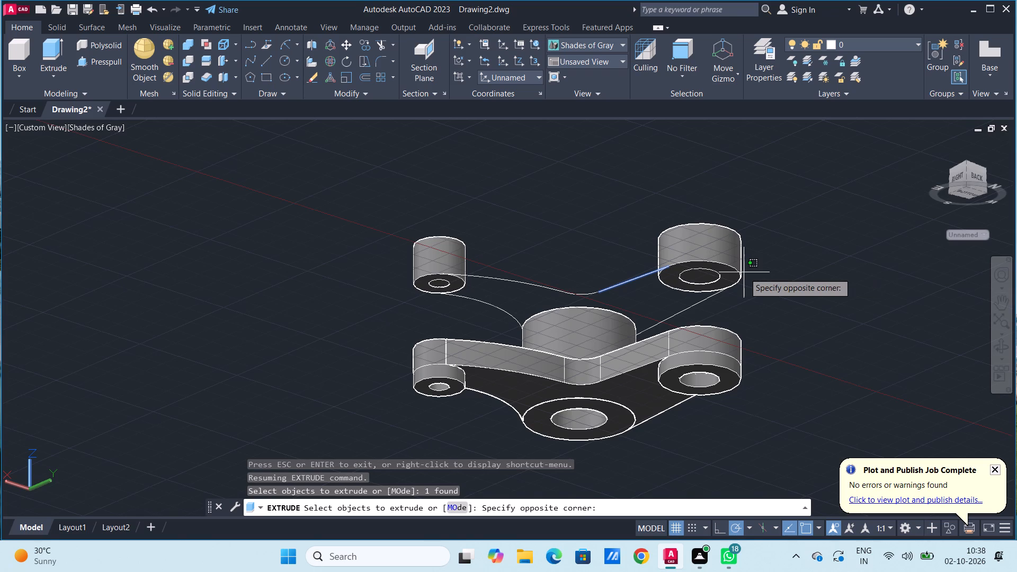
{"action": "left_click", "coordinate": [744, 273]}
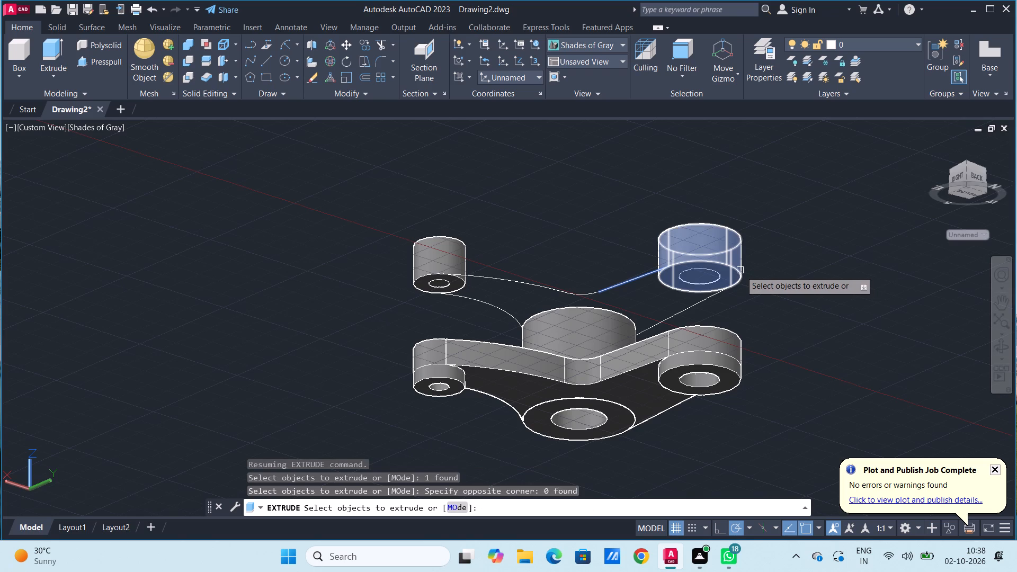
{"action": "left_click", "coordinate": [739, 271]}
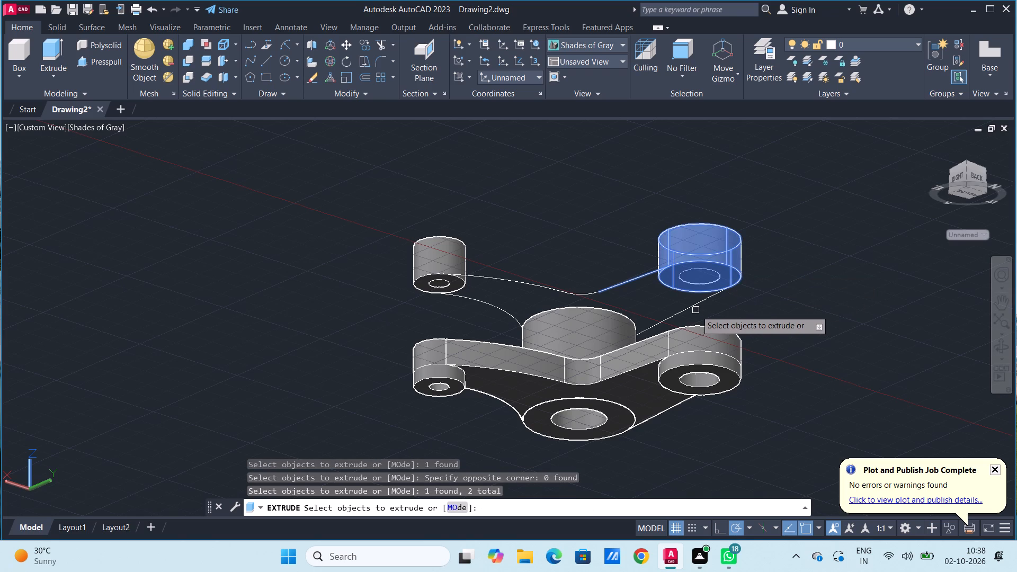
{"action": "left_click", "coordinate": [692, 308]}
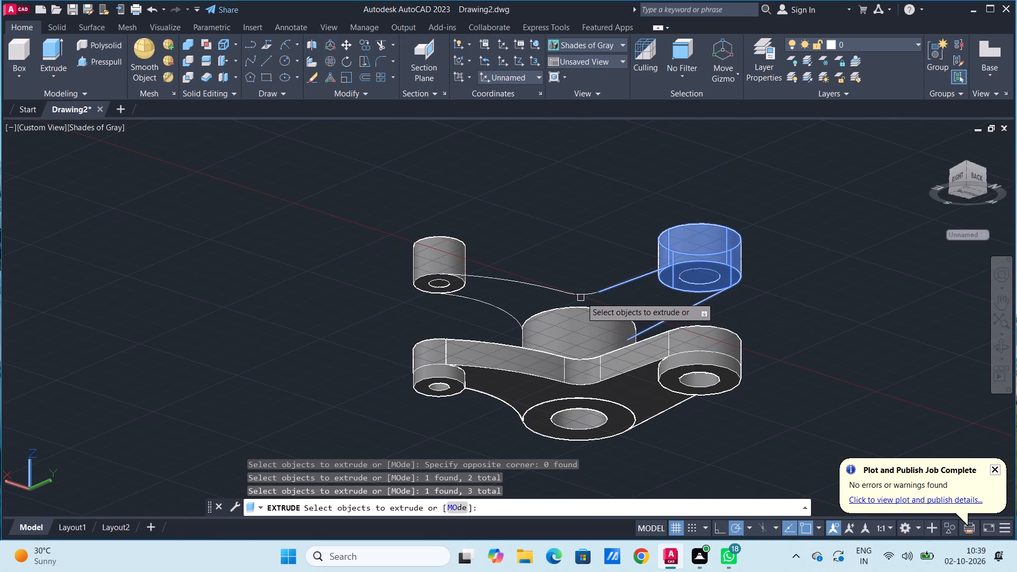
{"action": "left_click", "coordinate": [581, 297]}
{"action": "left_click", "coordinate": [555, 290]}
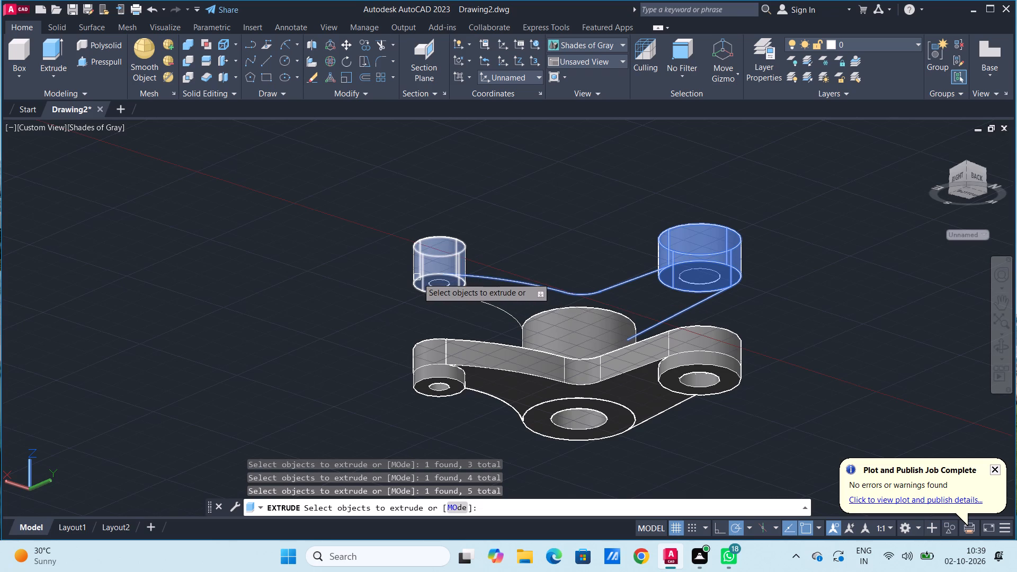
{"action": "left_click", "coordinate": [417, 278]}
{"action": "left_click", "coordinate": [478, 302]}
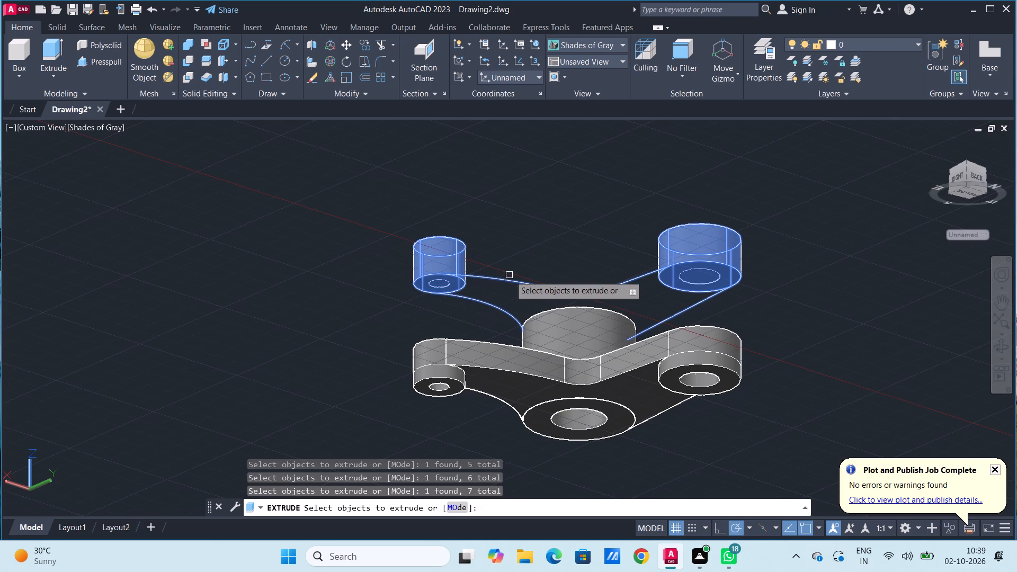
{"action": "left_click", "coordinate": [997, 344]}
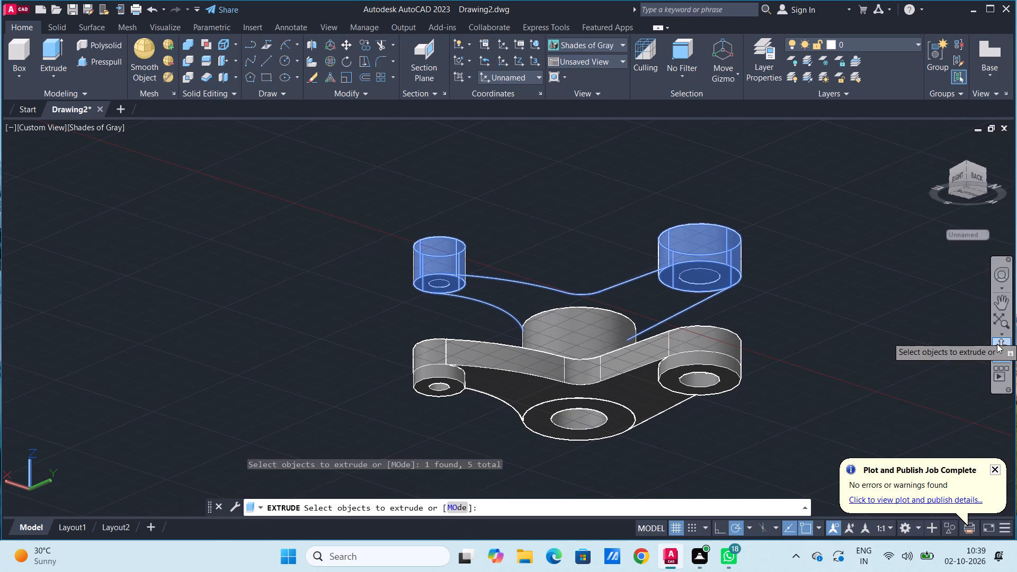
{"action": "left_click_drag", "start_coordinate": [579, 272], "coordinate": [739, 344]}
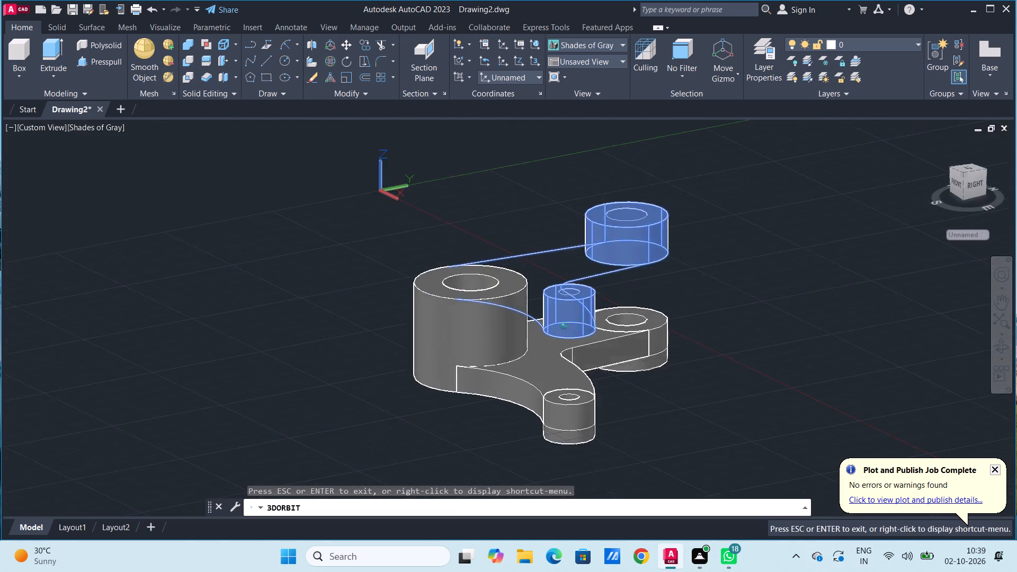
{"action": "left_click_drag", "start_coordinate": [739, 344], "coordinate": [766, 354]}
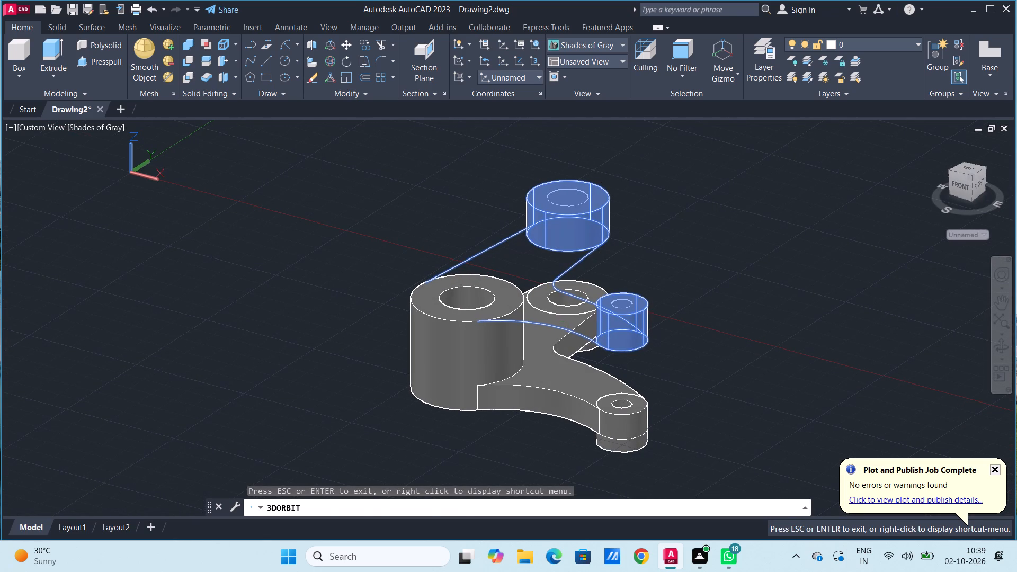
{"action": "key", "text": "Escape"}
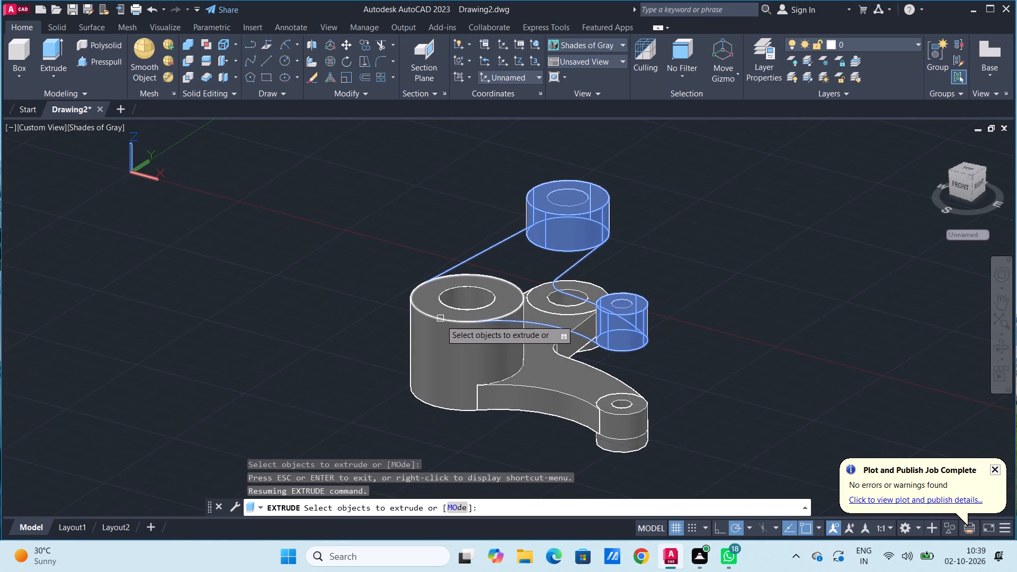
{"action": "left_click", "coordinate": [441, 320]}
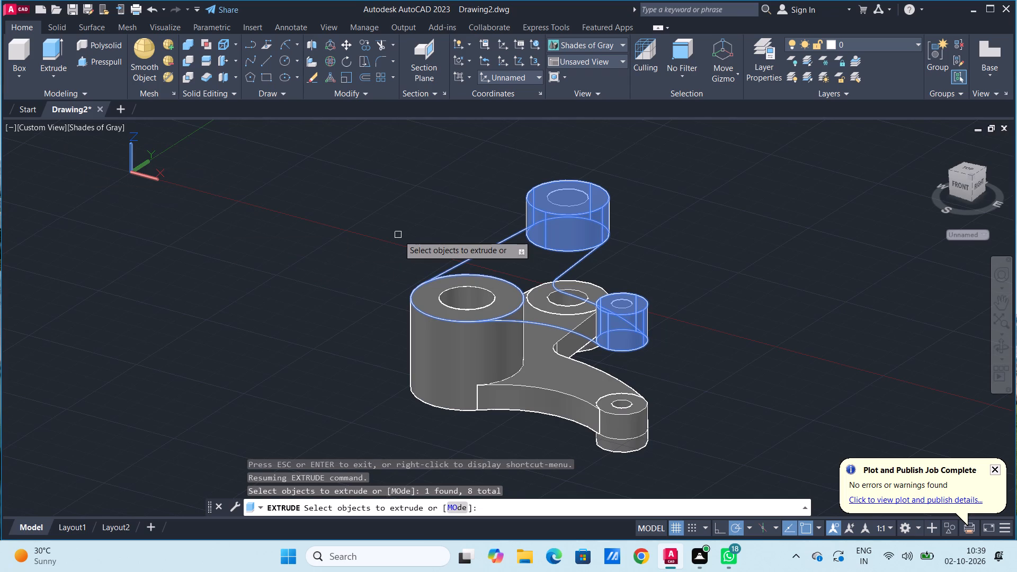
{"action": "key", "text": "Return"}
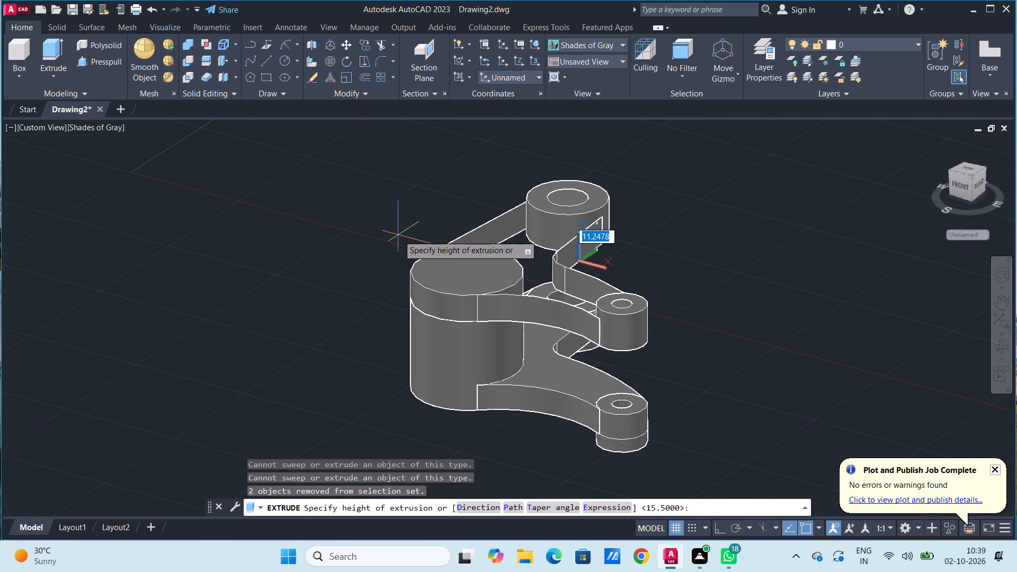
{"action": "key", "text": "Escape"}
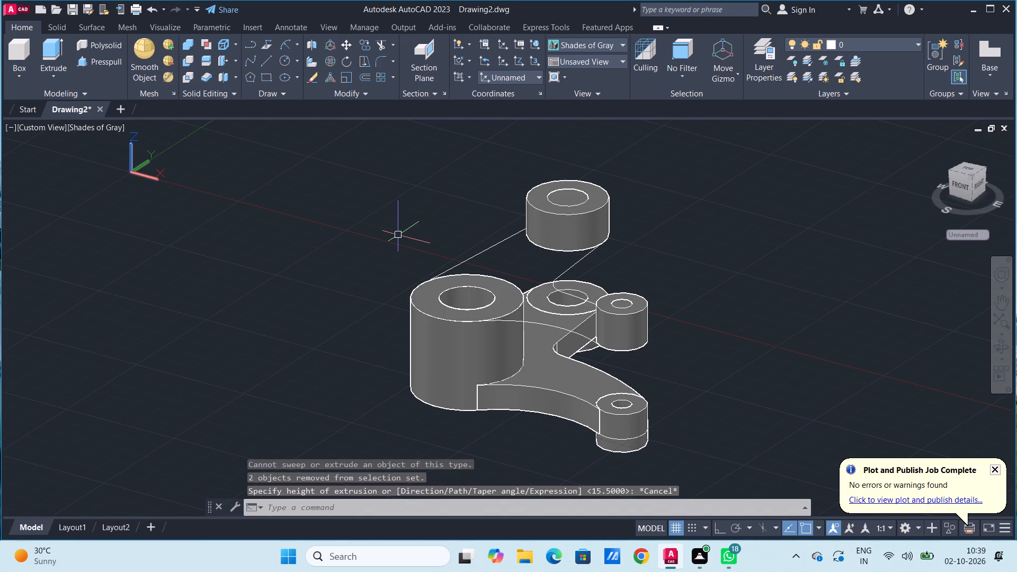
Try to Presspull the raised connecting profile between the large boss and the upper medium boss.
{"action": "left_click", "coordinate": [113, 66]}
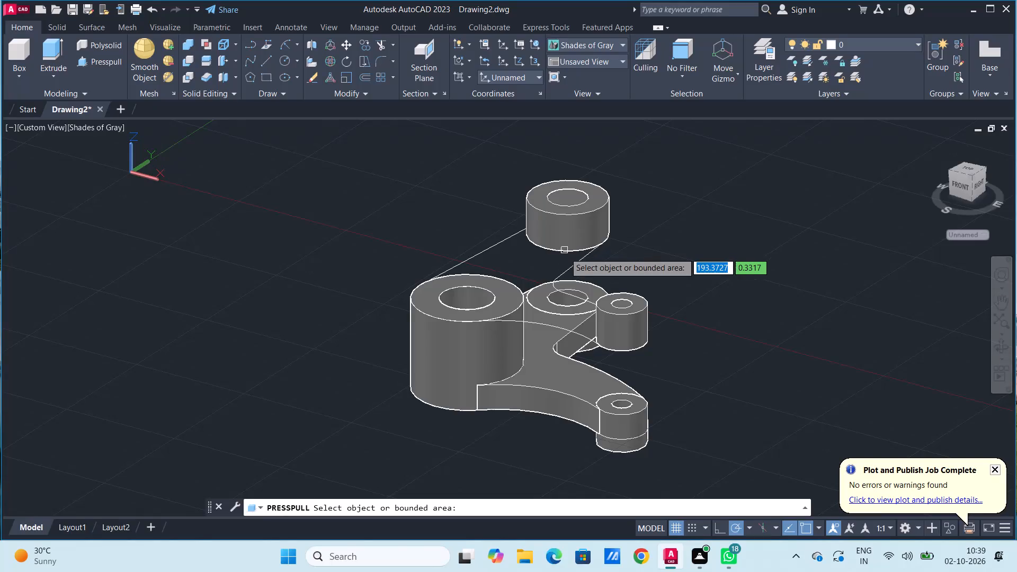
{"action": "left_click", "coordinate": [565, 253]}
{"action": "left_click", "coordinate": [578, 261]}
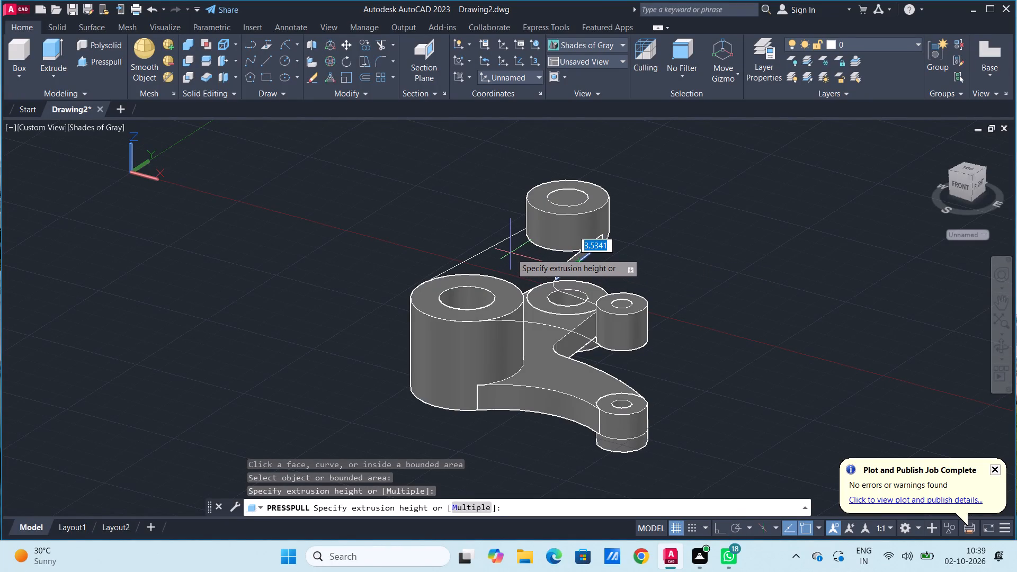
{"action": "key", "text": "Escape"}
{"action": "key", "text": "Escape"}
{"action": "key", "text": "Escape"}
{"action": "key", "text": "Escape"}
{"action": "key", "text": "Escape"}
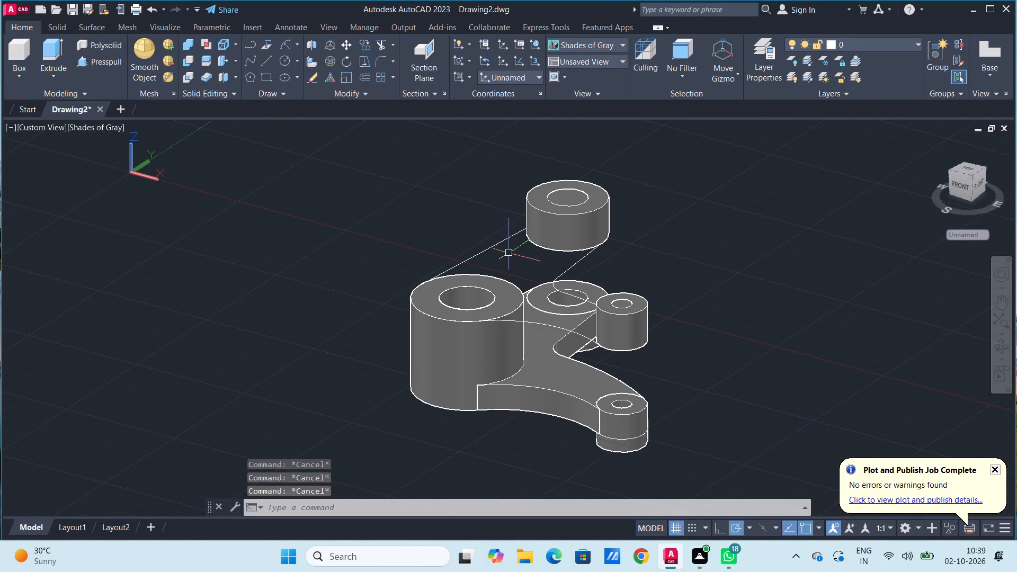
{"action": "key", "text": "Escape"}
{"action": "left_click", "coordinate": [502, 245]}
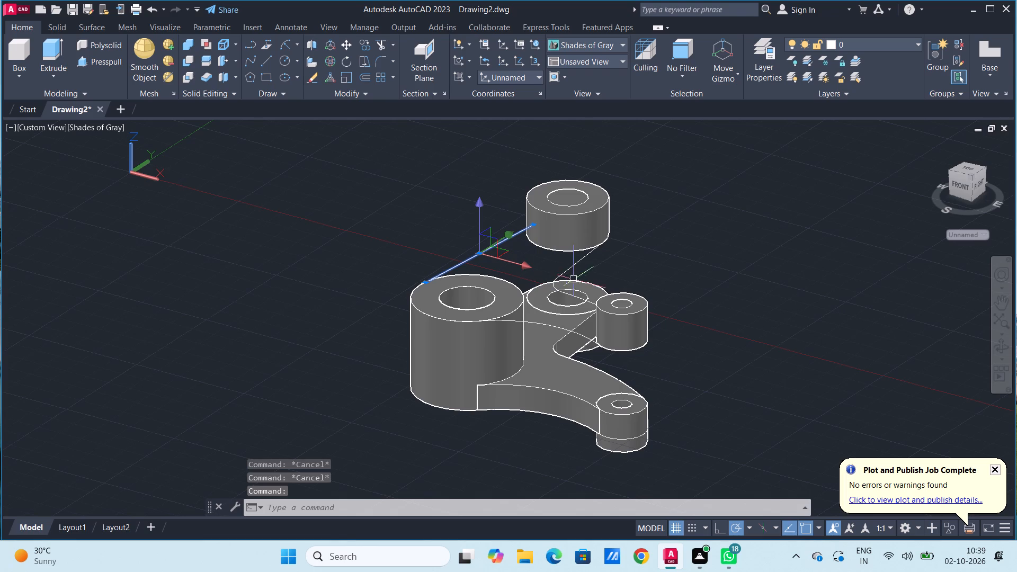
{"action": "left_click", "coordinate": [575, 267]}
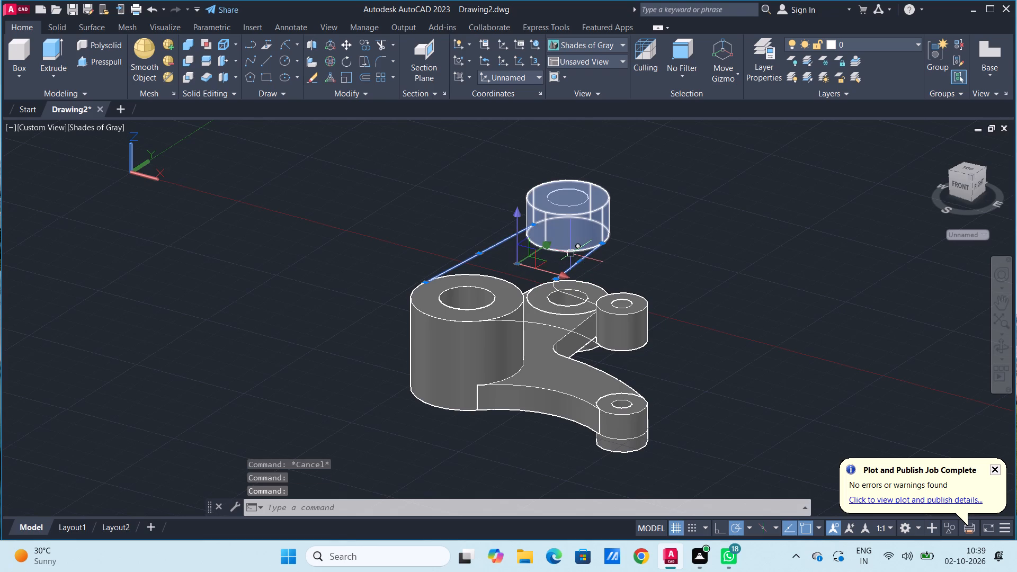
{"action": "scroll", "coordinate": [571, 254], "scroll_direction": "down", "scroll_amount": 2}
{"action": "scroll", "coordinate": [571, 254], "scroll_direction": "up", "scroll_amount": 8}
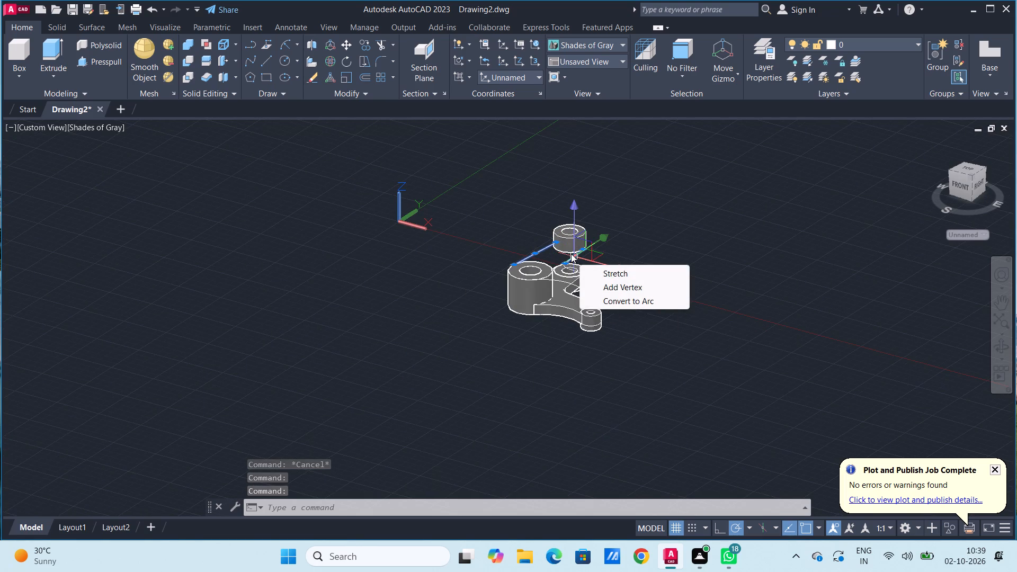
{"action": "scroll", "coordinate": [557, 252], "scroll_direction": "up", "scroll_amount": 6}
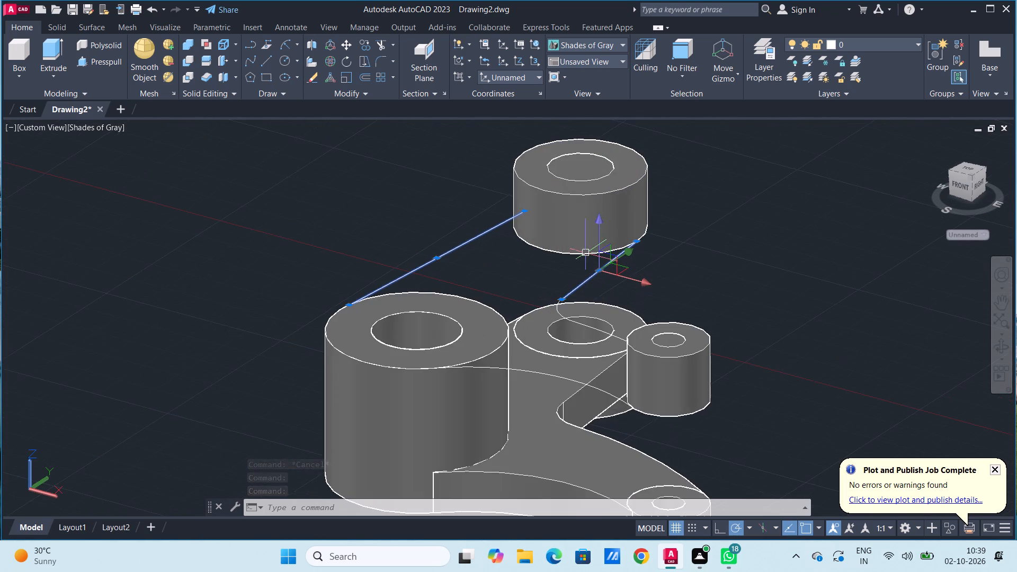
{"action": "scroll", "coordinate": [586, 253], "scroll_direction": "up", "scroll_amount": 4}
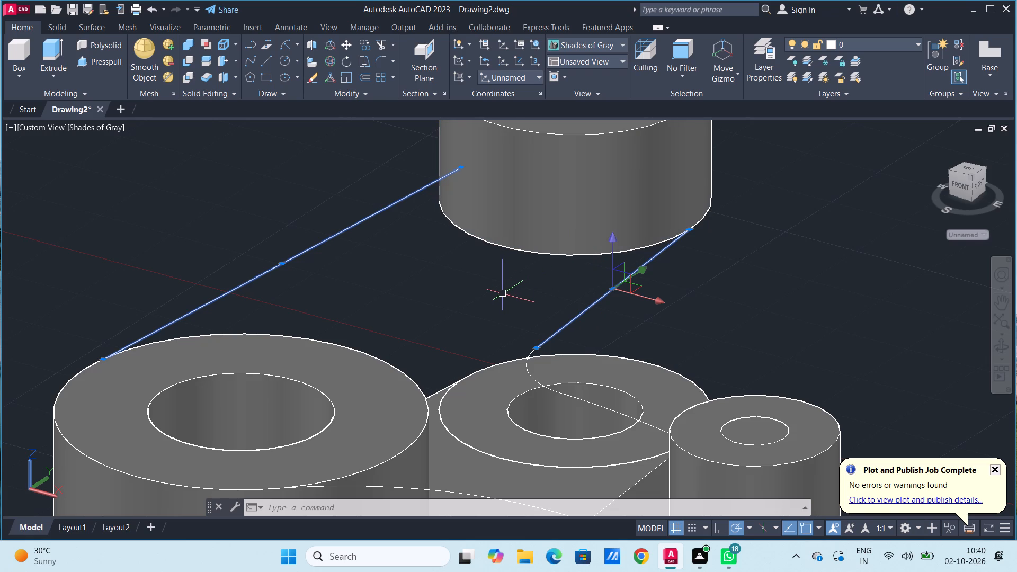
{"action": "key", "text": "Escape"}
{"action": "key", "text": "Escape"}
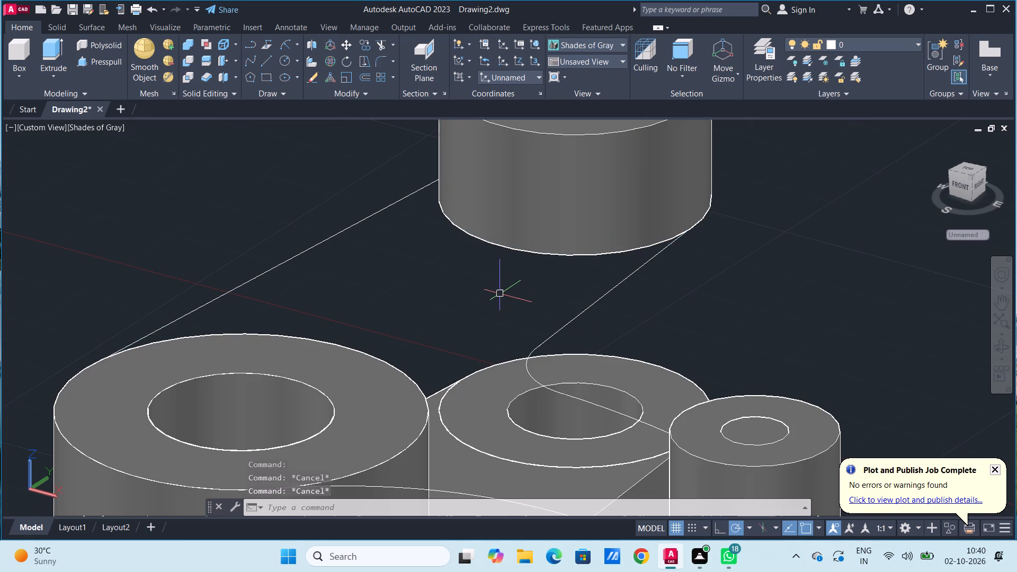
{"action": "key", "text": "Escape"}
Undo the Presspull attempt and the upper boss extrusions, back to the flat raised outline with its circles.
{"action": "key", "text": "ctrl+z"}
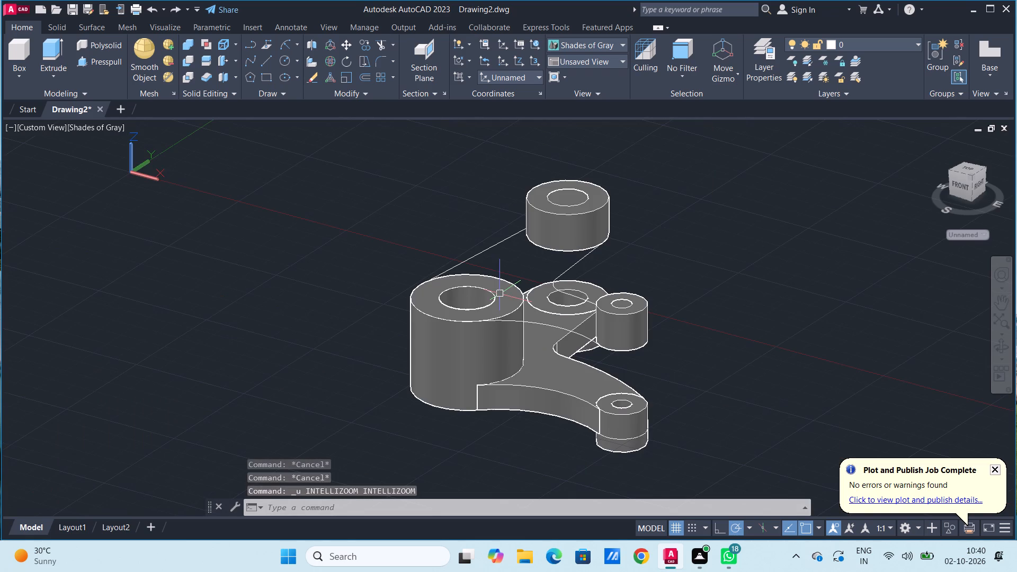
{"action": "key", "text": "ctrl+z"}
{"action": "key", "text": "ctrl+z"}
{"action": "key", "text": "ctrl+z"}
{"action": "key", "text": "ctrl+z"}
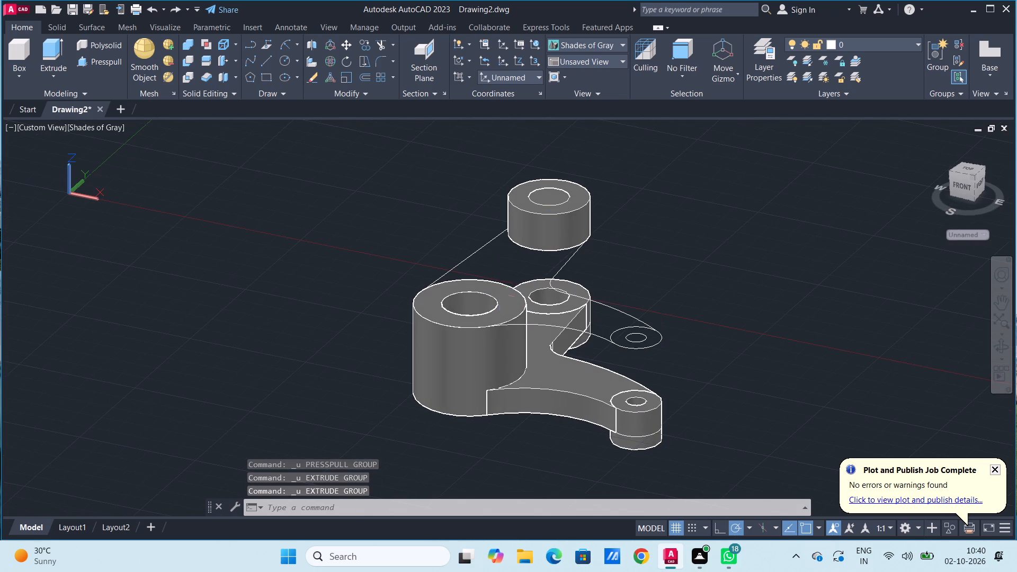
{"action": "key", "text": "ctrl+z"}
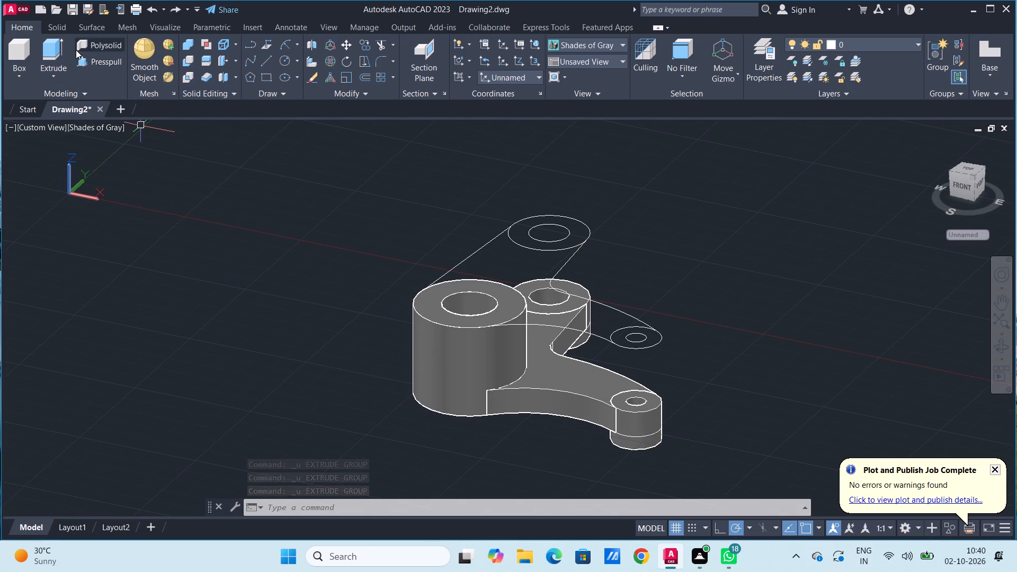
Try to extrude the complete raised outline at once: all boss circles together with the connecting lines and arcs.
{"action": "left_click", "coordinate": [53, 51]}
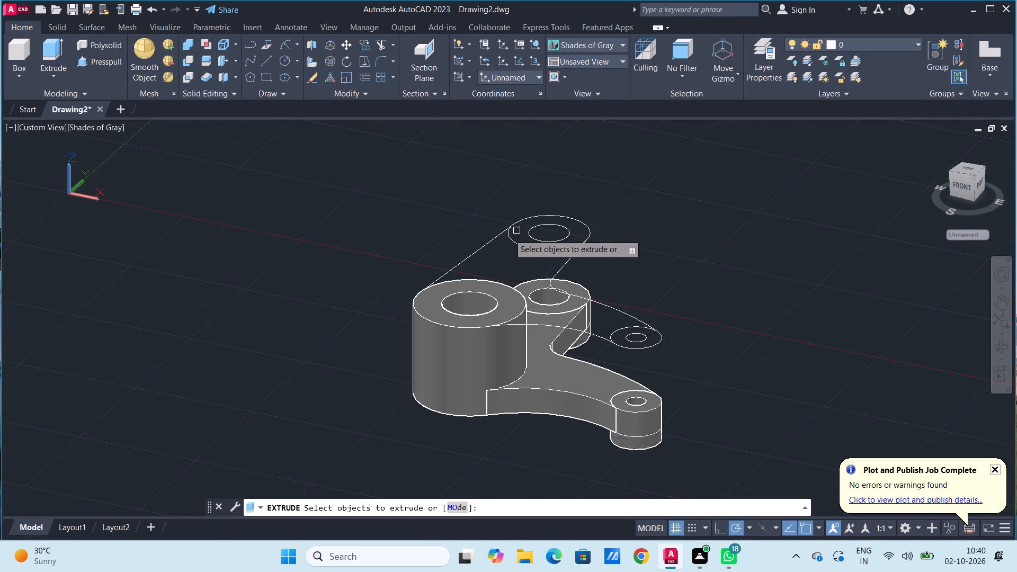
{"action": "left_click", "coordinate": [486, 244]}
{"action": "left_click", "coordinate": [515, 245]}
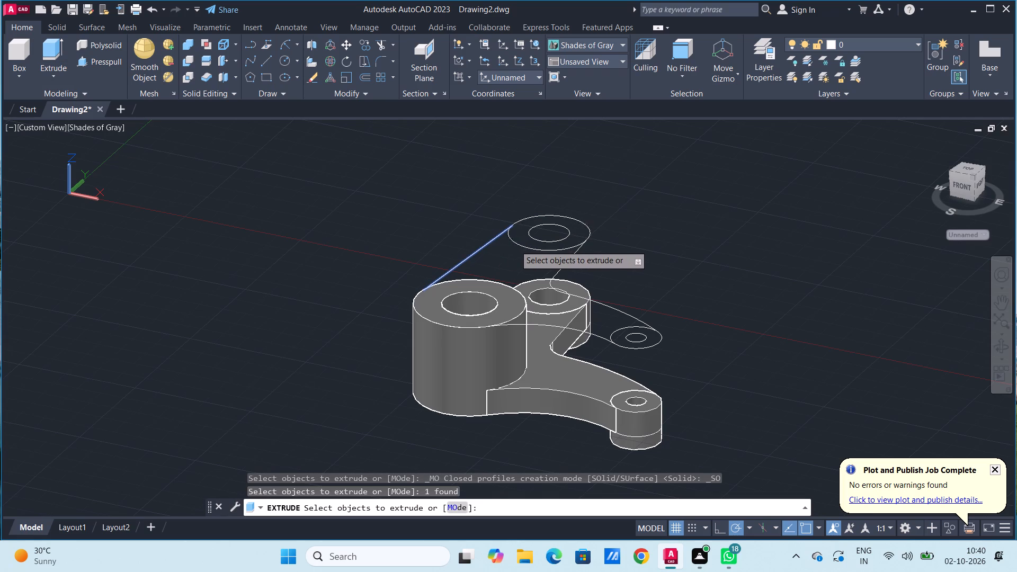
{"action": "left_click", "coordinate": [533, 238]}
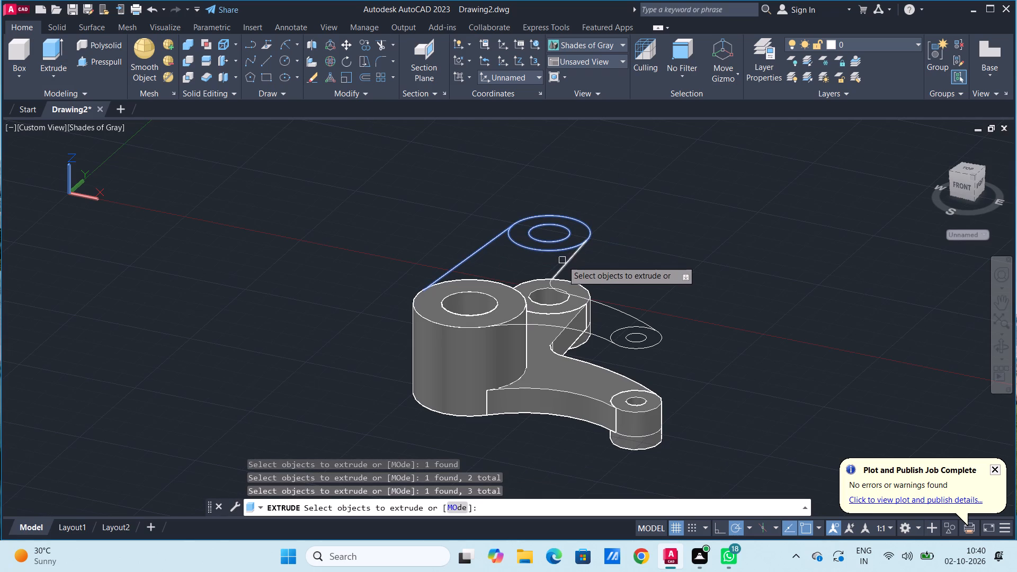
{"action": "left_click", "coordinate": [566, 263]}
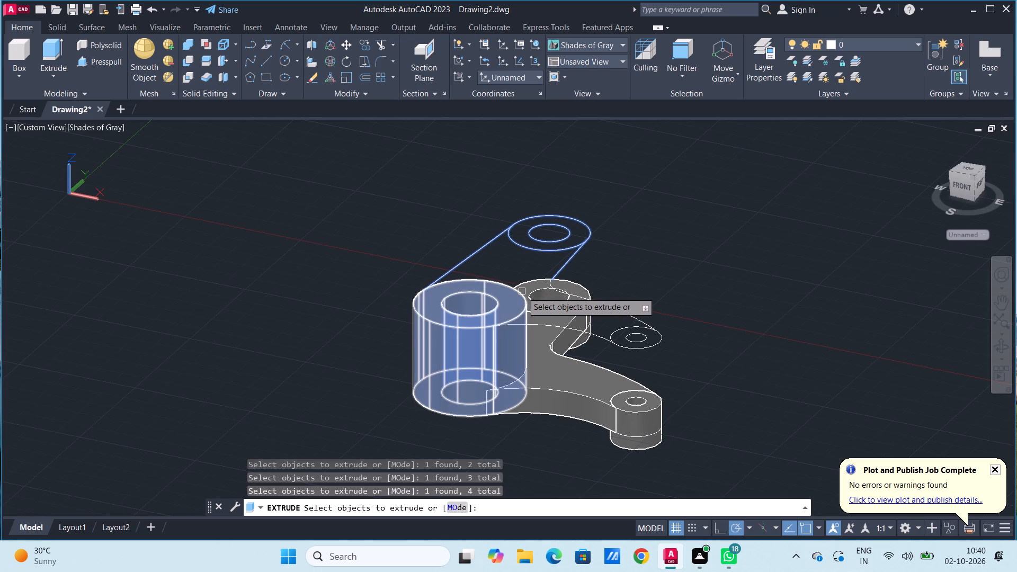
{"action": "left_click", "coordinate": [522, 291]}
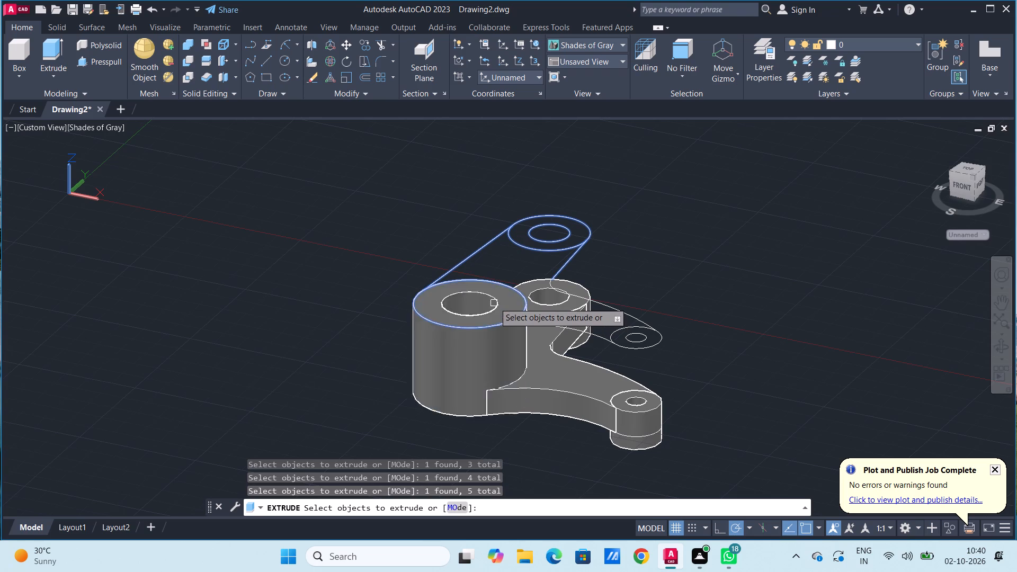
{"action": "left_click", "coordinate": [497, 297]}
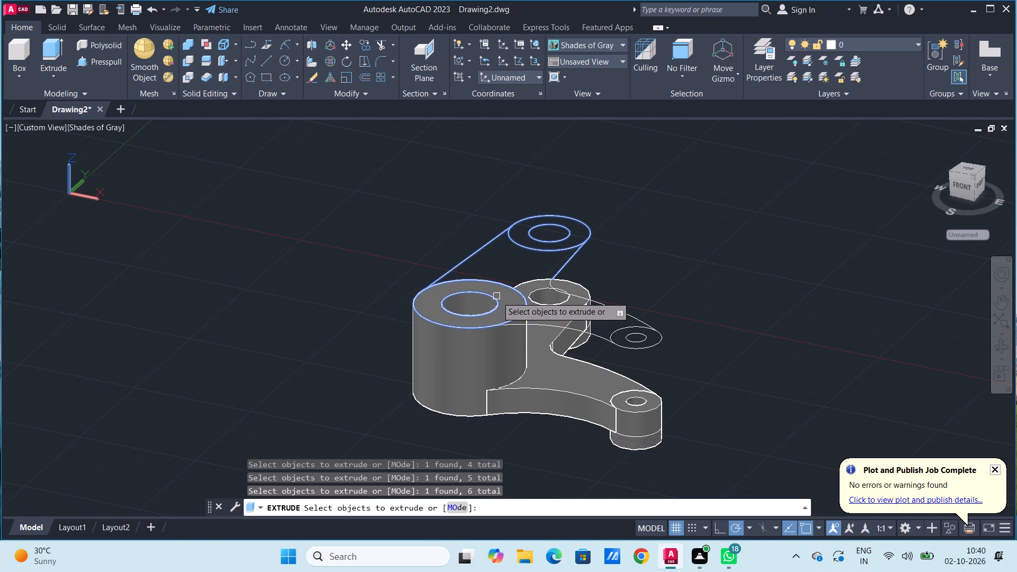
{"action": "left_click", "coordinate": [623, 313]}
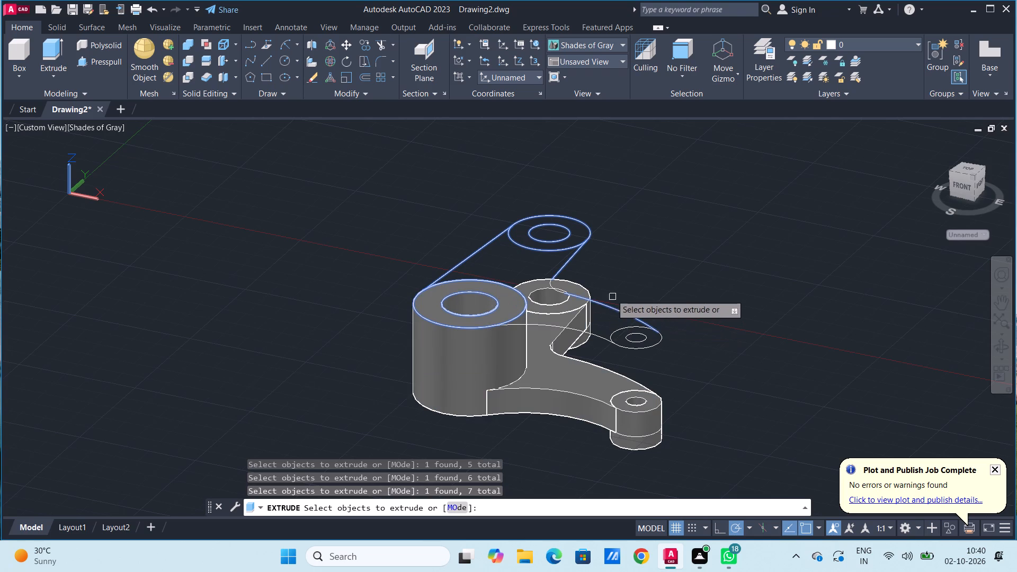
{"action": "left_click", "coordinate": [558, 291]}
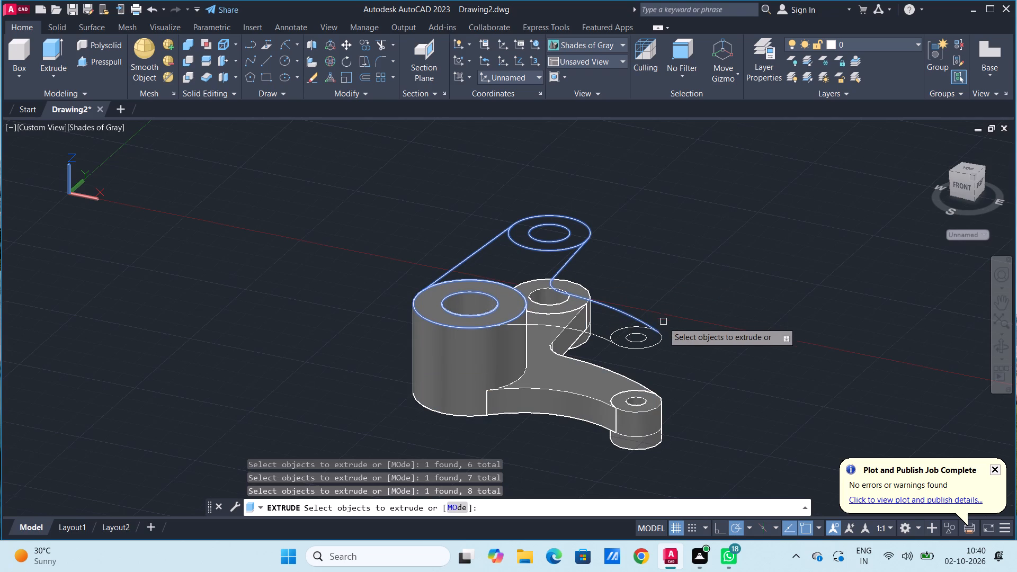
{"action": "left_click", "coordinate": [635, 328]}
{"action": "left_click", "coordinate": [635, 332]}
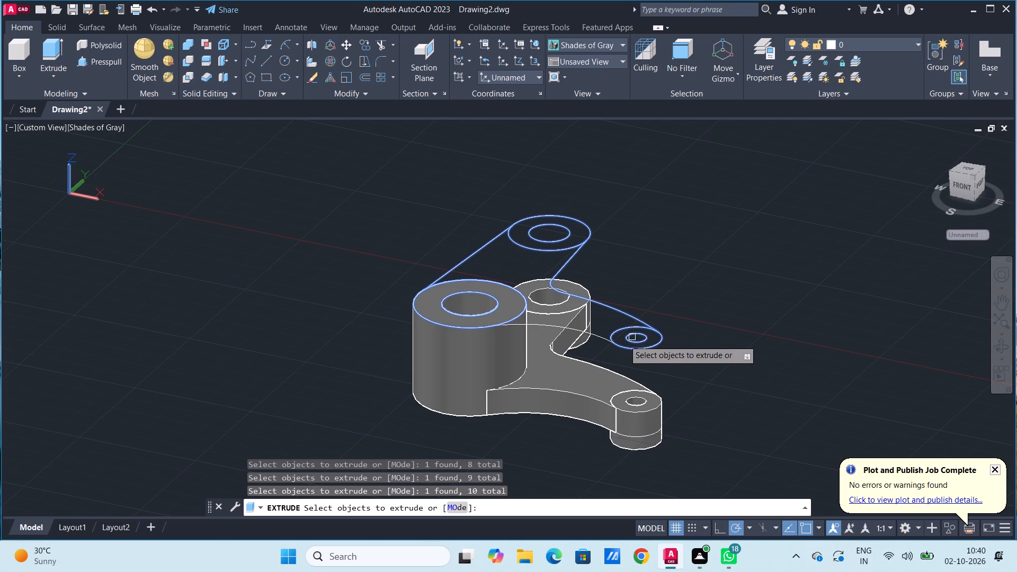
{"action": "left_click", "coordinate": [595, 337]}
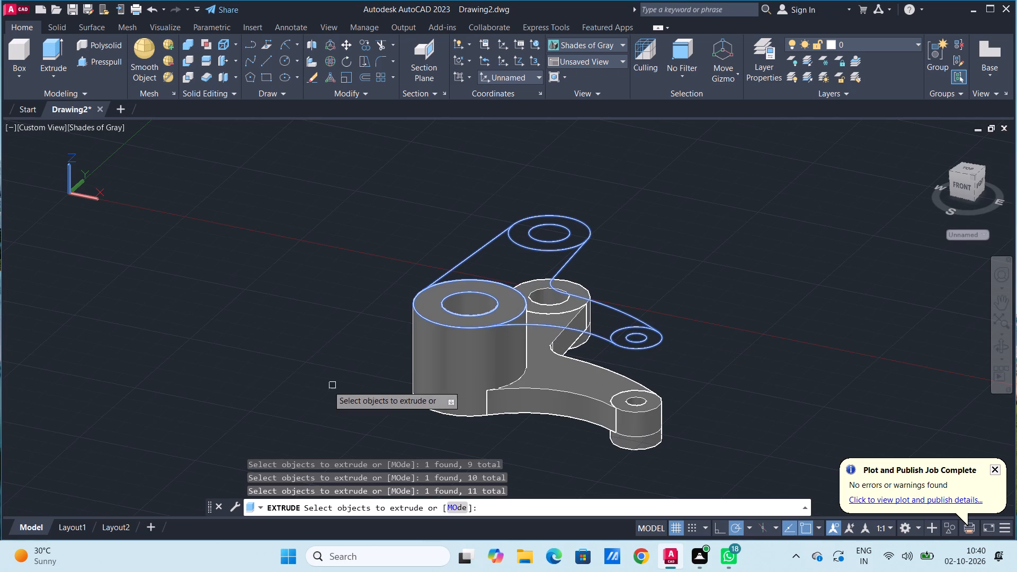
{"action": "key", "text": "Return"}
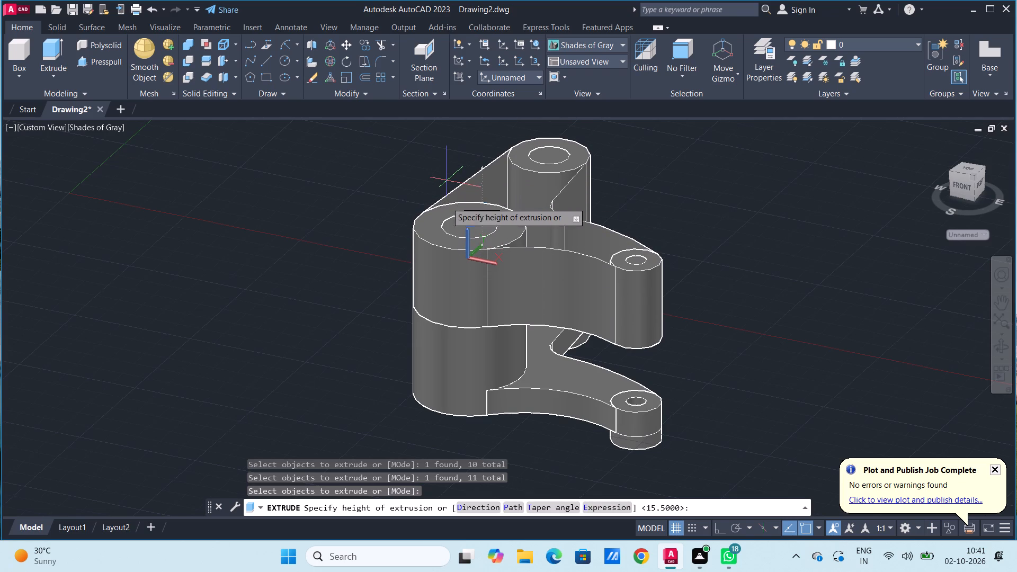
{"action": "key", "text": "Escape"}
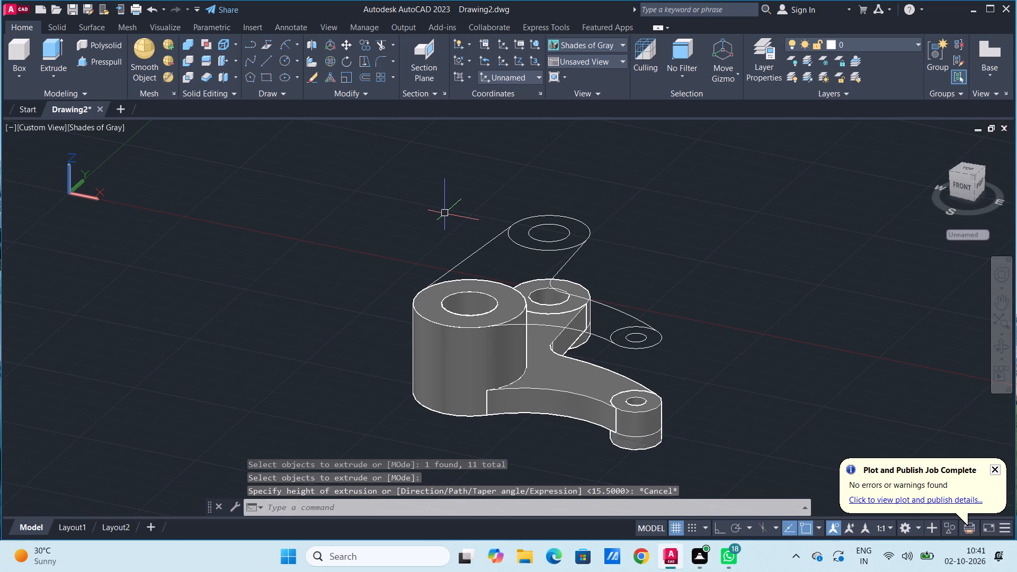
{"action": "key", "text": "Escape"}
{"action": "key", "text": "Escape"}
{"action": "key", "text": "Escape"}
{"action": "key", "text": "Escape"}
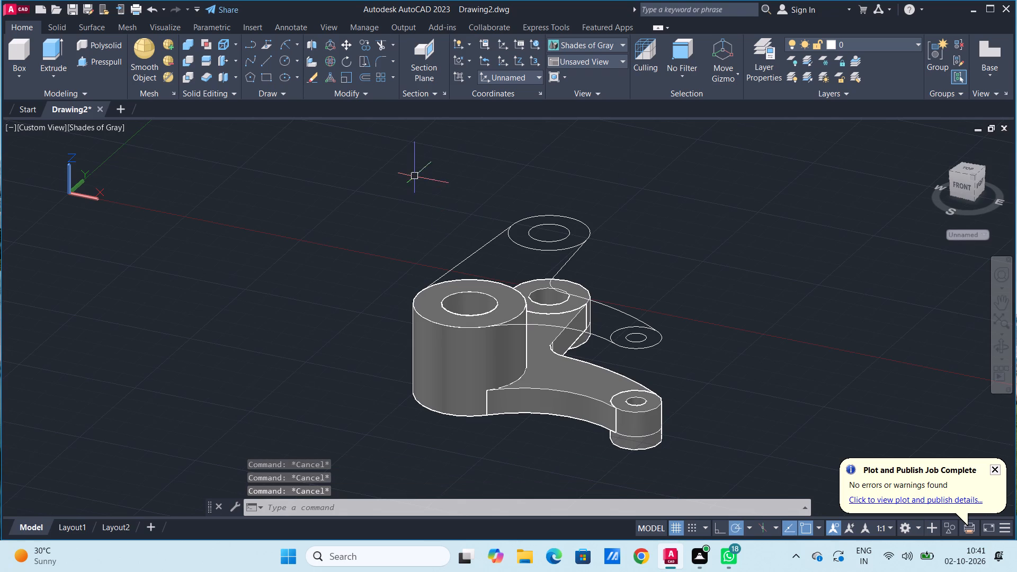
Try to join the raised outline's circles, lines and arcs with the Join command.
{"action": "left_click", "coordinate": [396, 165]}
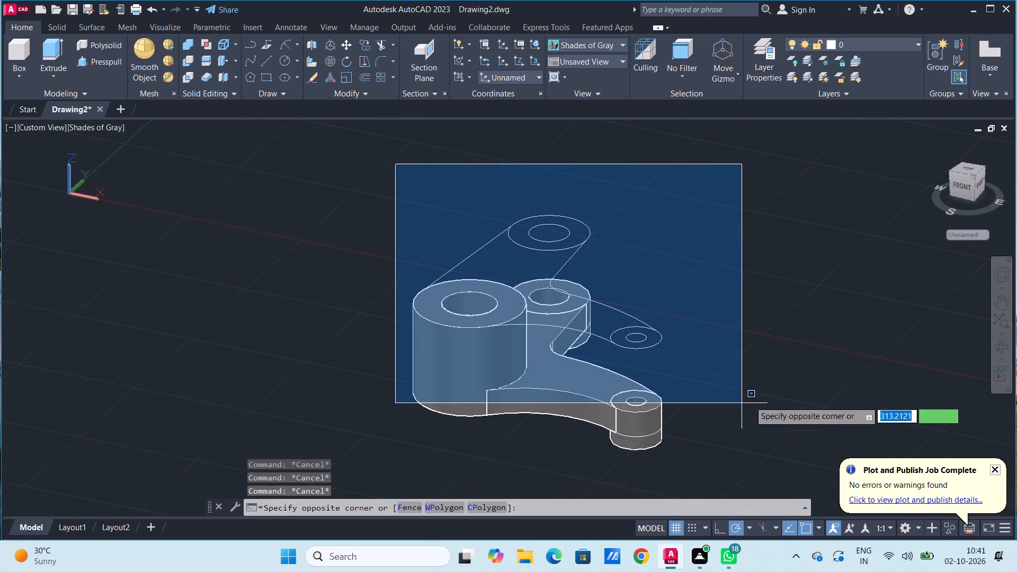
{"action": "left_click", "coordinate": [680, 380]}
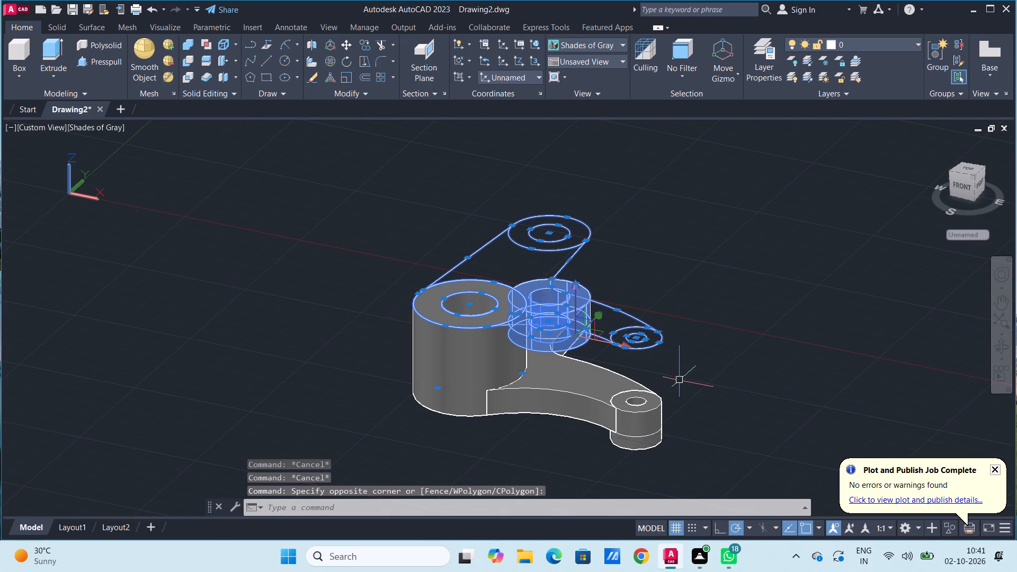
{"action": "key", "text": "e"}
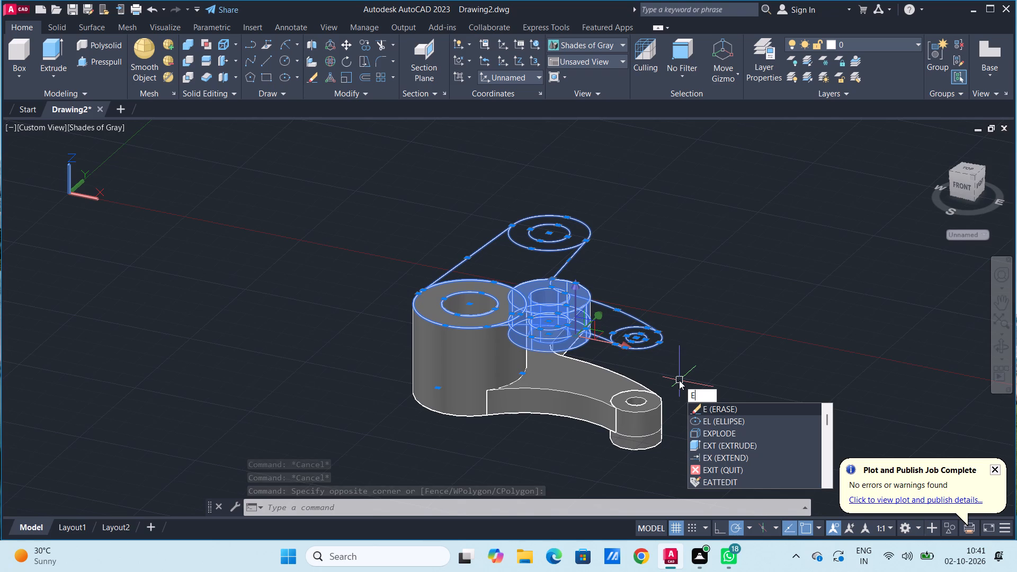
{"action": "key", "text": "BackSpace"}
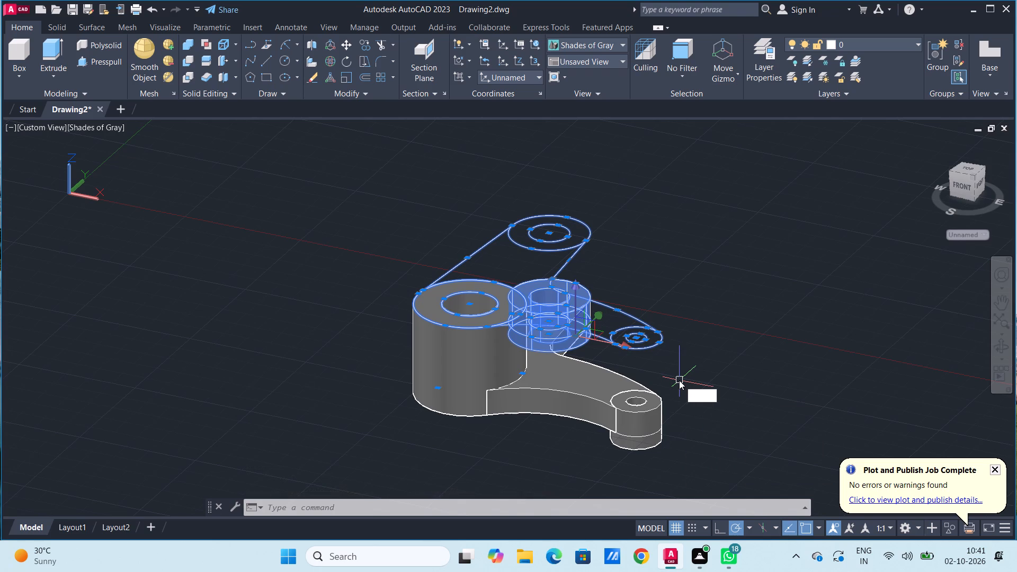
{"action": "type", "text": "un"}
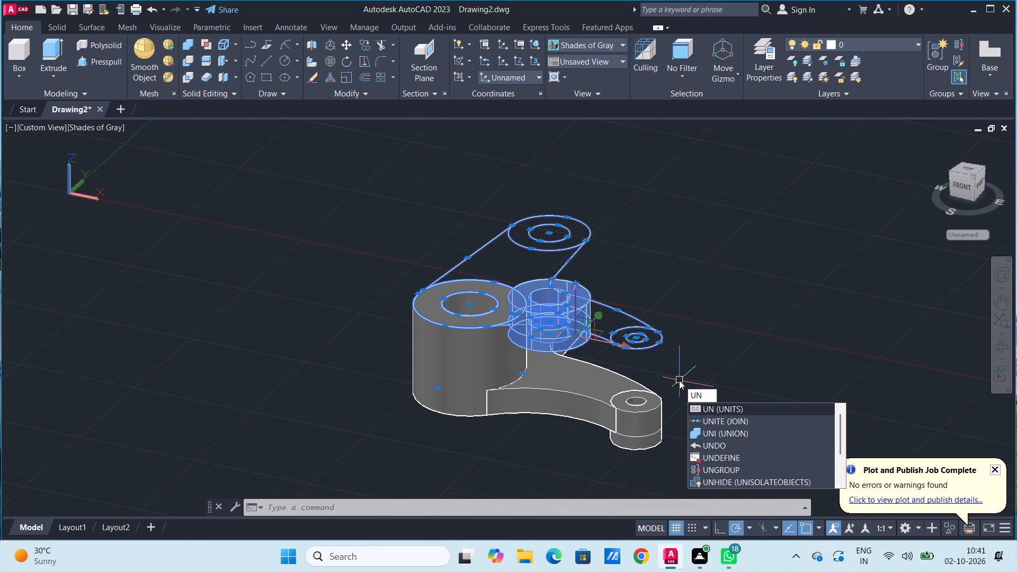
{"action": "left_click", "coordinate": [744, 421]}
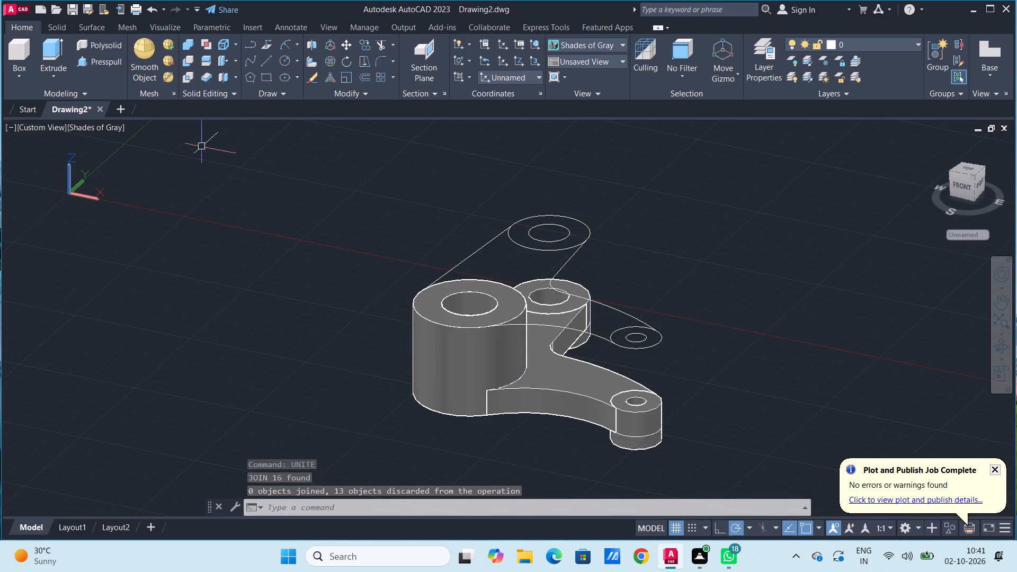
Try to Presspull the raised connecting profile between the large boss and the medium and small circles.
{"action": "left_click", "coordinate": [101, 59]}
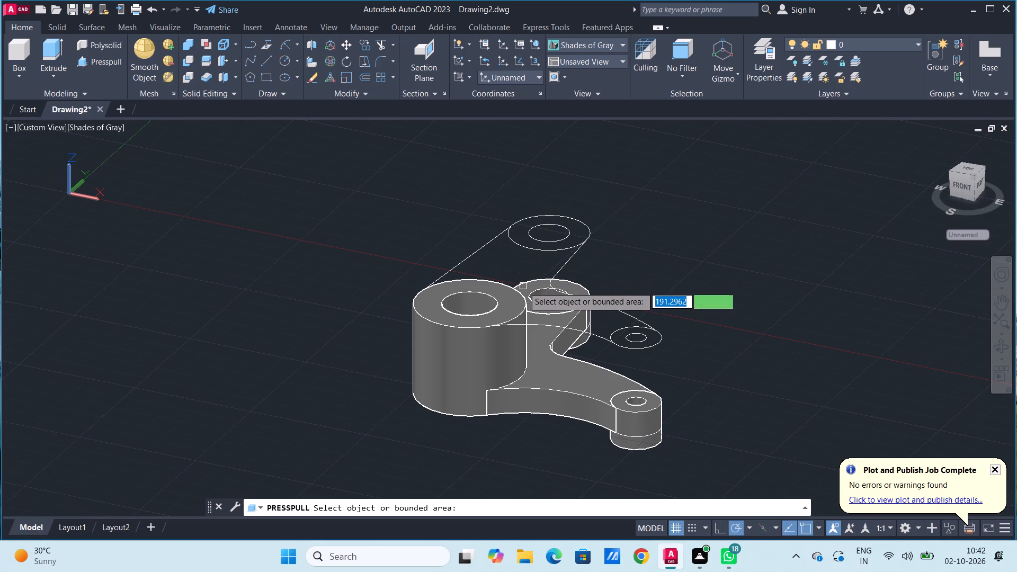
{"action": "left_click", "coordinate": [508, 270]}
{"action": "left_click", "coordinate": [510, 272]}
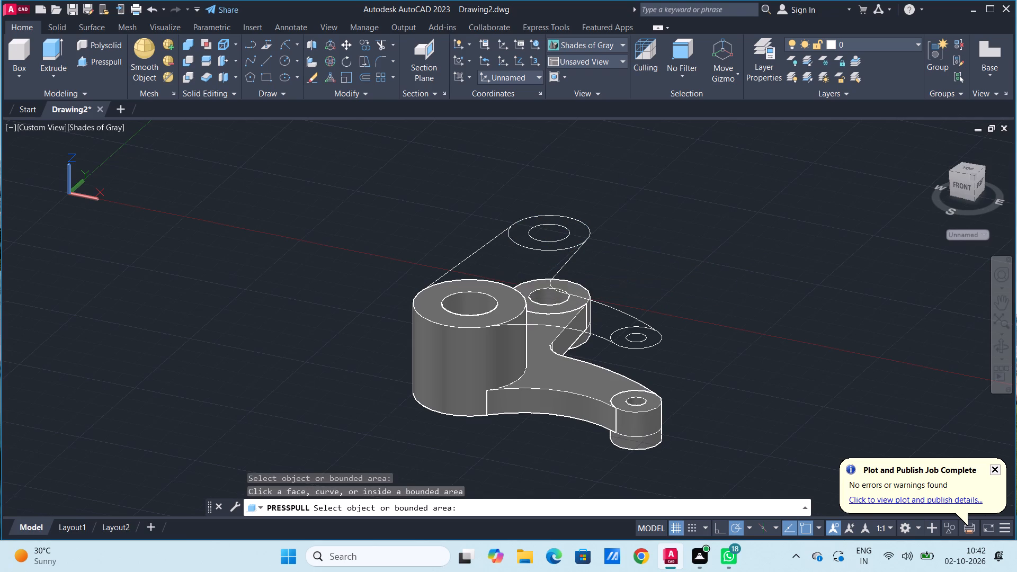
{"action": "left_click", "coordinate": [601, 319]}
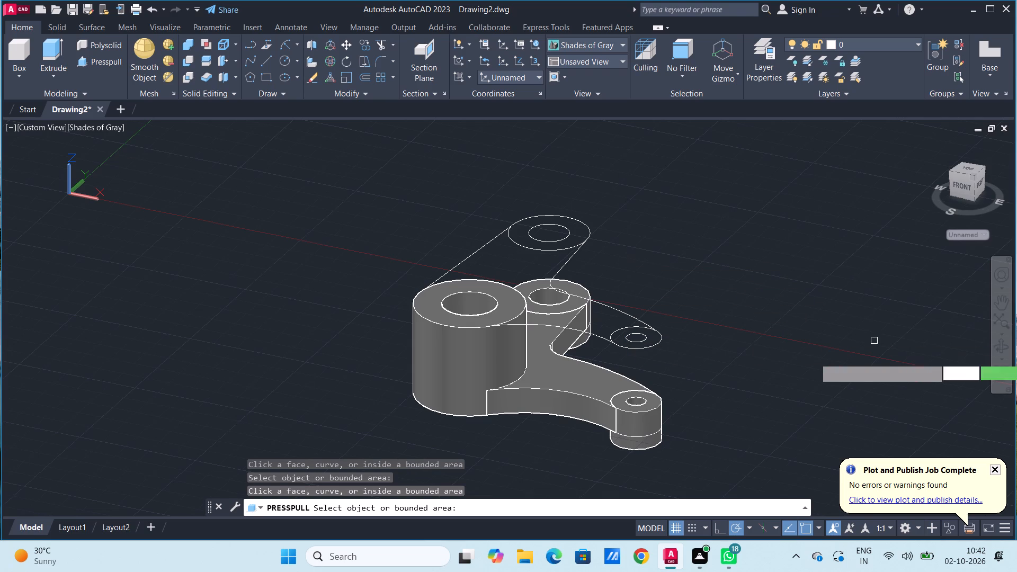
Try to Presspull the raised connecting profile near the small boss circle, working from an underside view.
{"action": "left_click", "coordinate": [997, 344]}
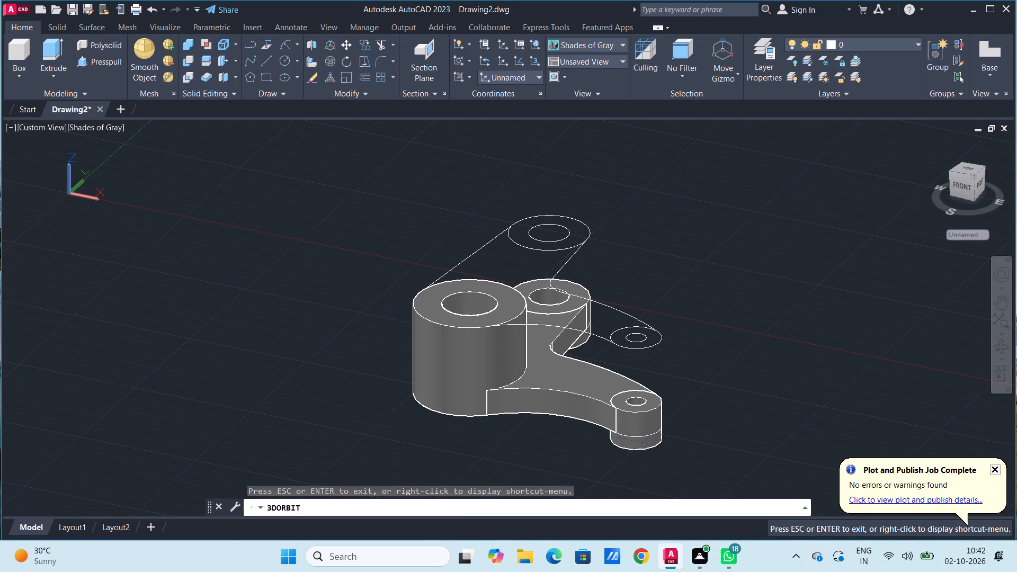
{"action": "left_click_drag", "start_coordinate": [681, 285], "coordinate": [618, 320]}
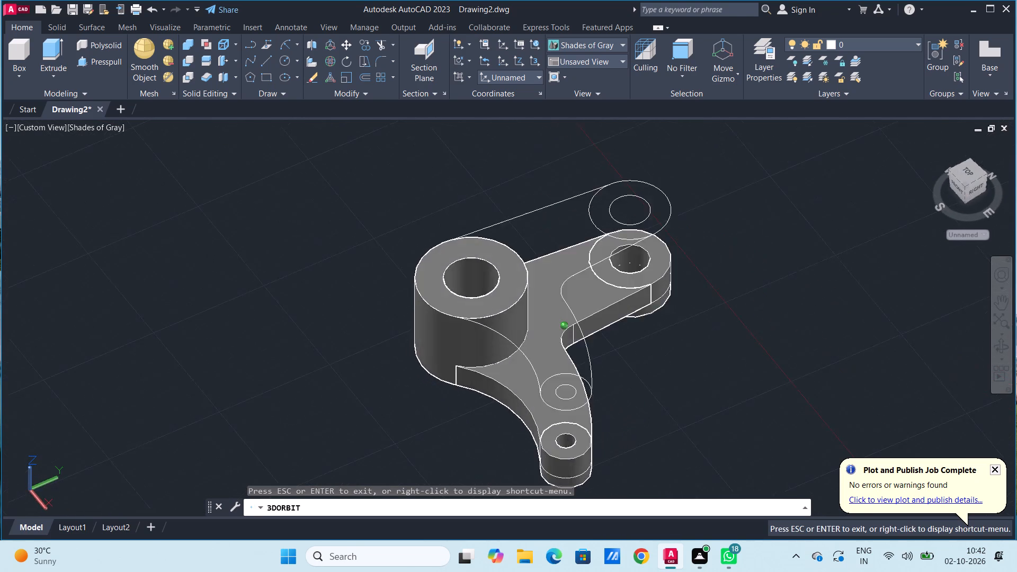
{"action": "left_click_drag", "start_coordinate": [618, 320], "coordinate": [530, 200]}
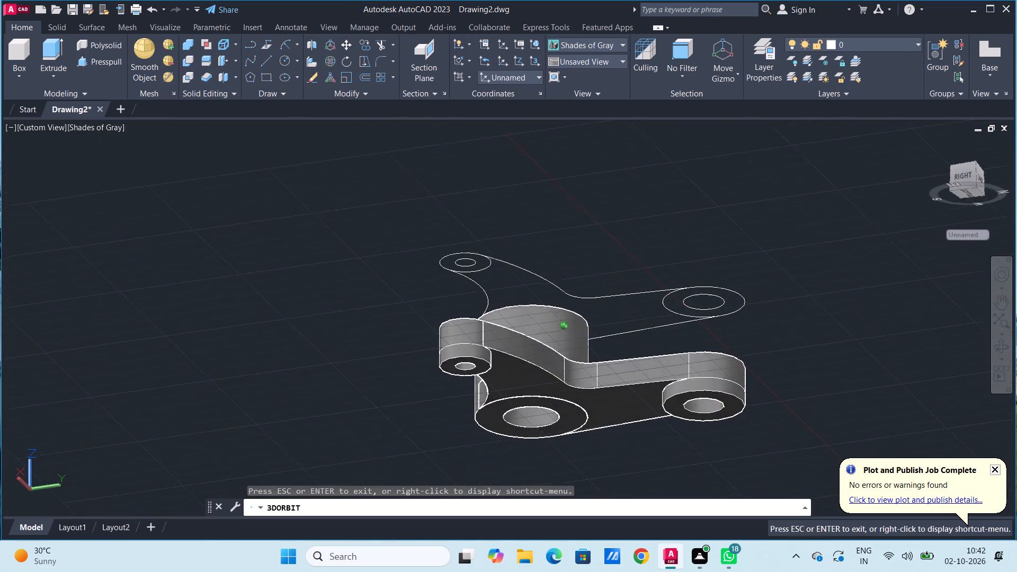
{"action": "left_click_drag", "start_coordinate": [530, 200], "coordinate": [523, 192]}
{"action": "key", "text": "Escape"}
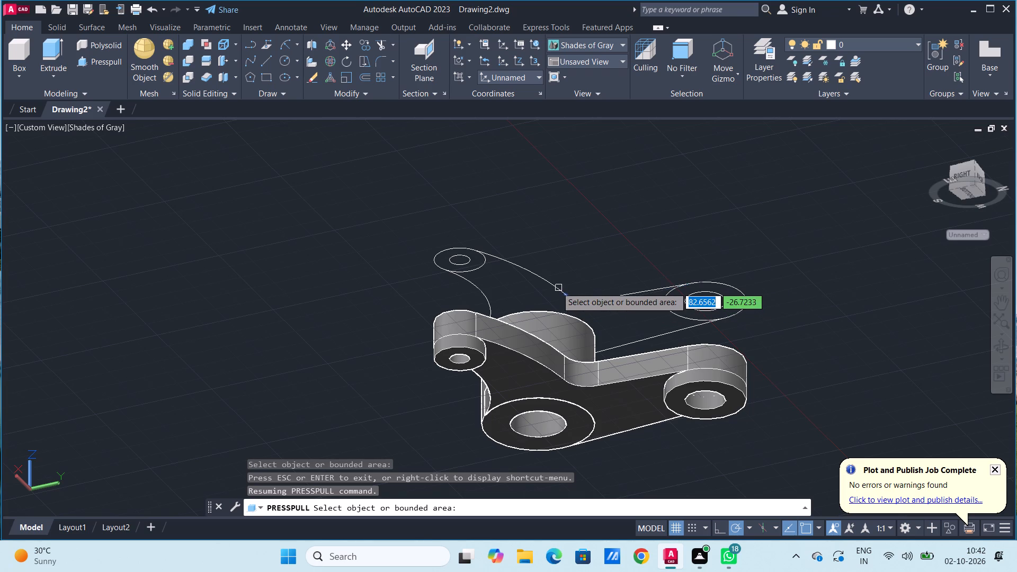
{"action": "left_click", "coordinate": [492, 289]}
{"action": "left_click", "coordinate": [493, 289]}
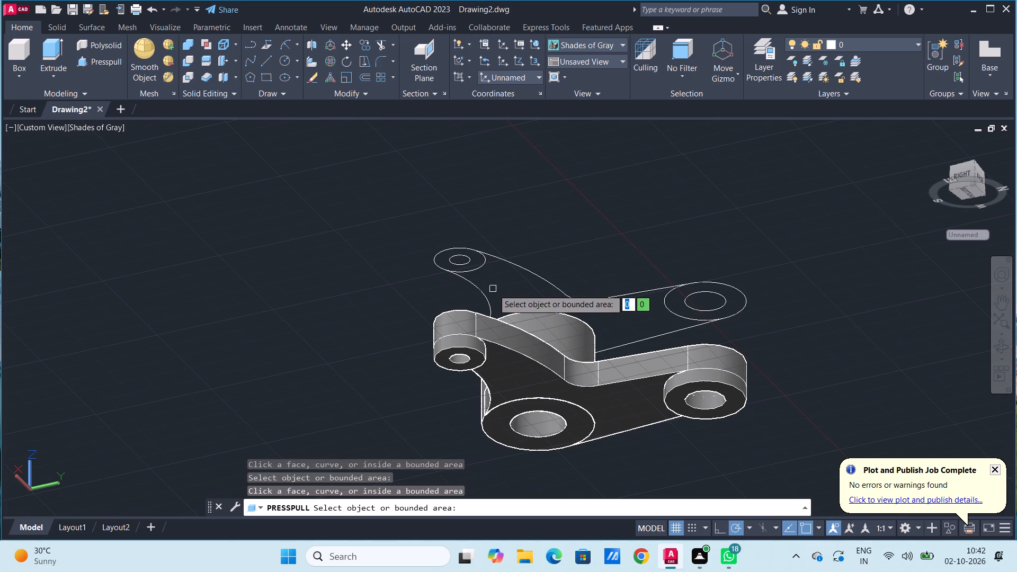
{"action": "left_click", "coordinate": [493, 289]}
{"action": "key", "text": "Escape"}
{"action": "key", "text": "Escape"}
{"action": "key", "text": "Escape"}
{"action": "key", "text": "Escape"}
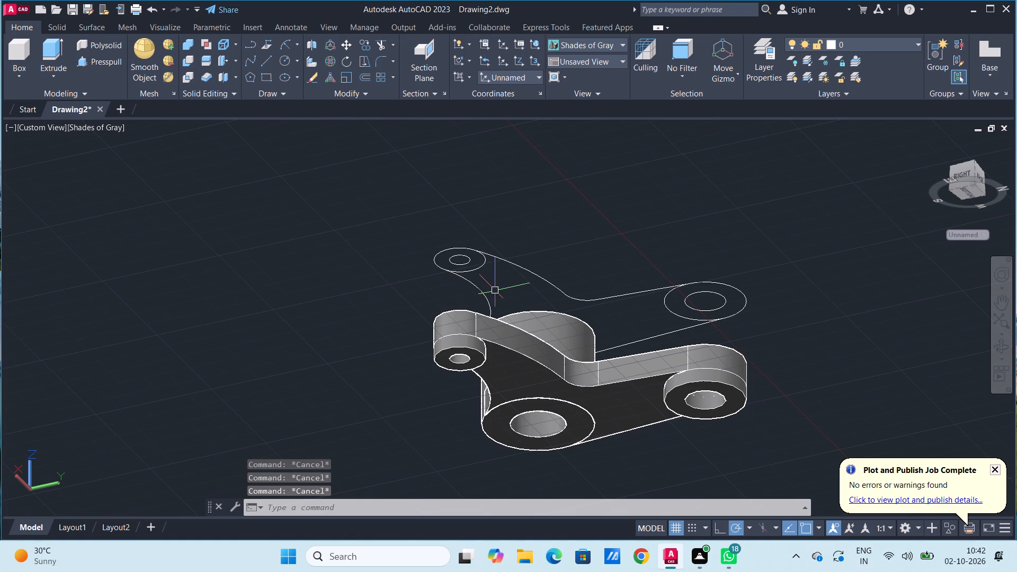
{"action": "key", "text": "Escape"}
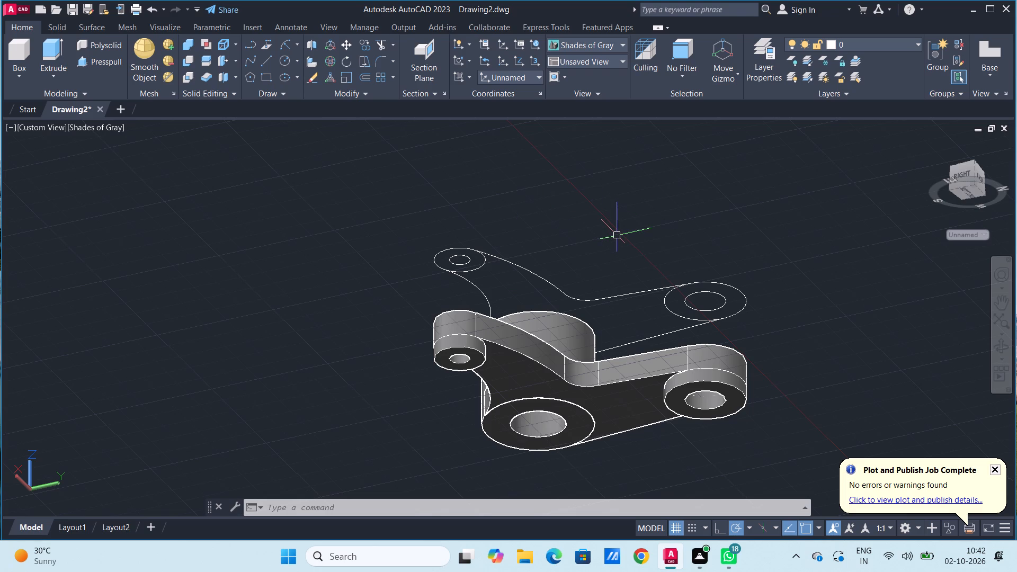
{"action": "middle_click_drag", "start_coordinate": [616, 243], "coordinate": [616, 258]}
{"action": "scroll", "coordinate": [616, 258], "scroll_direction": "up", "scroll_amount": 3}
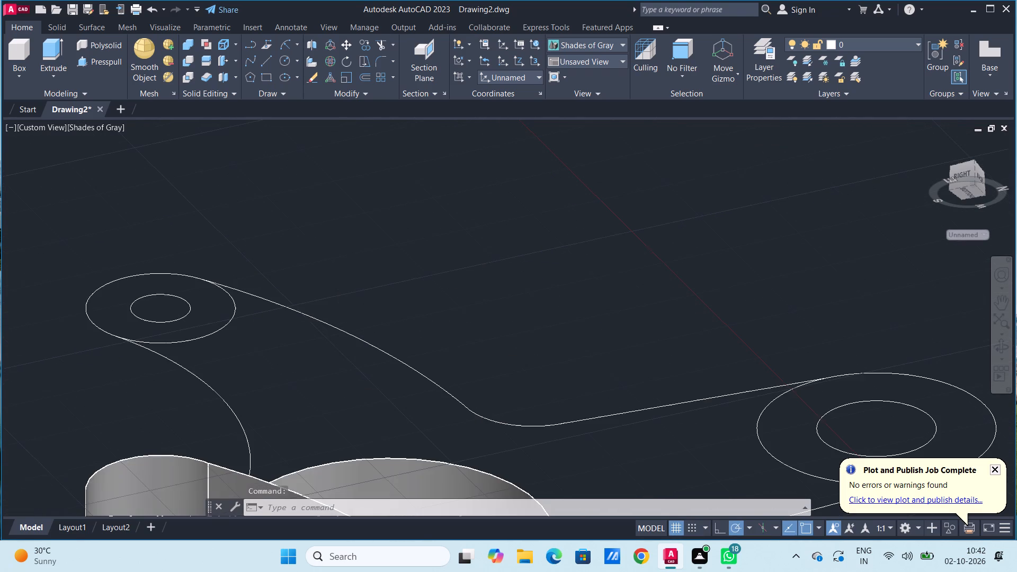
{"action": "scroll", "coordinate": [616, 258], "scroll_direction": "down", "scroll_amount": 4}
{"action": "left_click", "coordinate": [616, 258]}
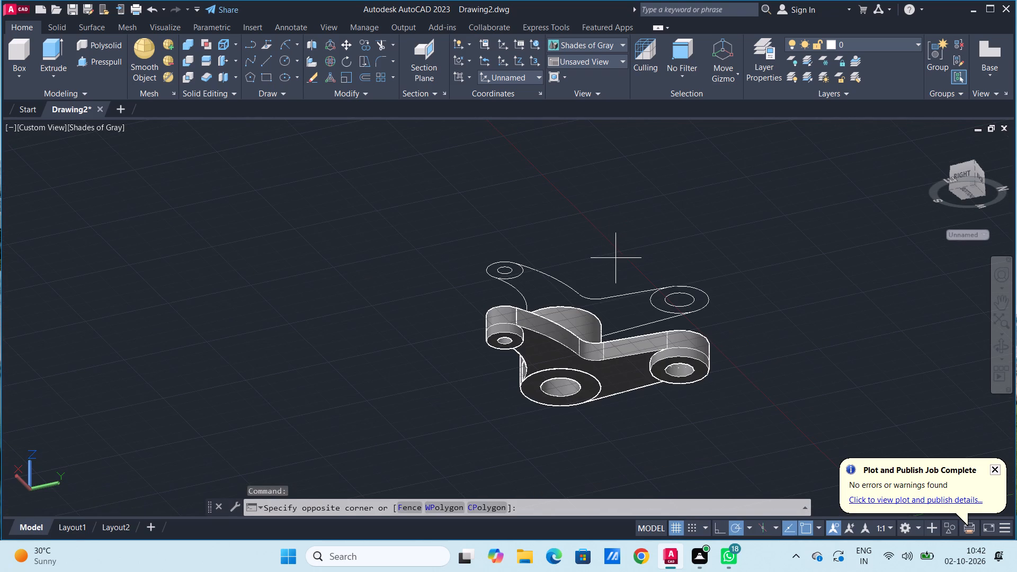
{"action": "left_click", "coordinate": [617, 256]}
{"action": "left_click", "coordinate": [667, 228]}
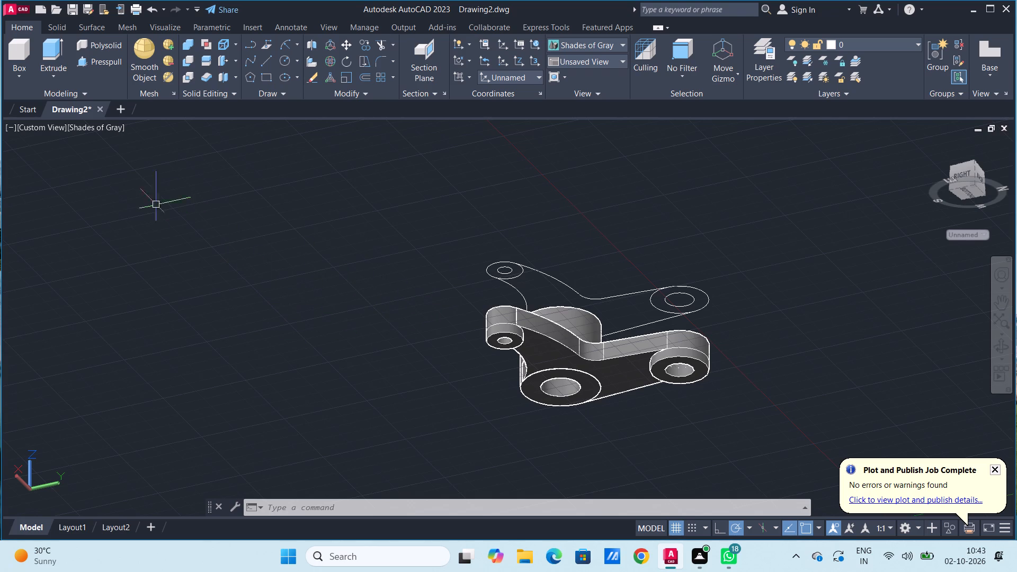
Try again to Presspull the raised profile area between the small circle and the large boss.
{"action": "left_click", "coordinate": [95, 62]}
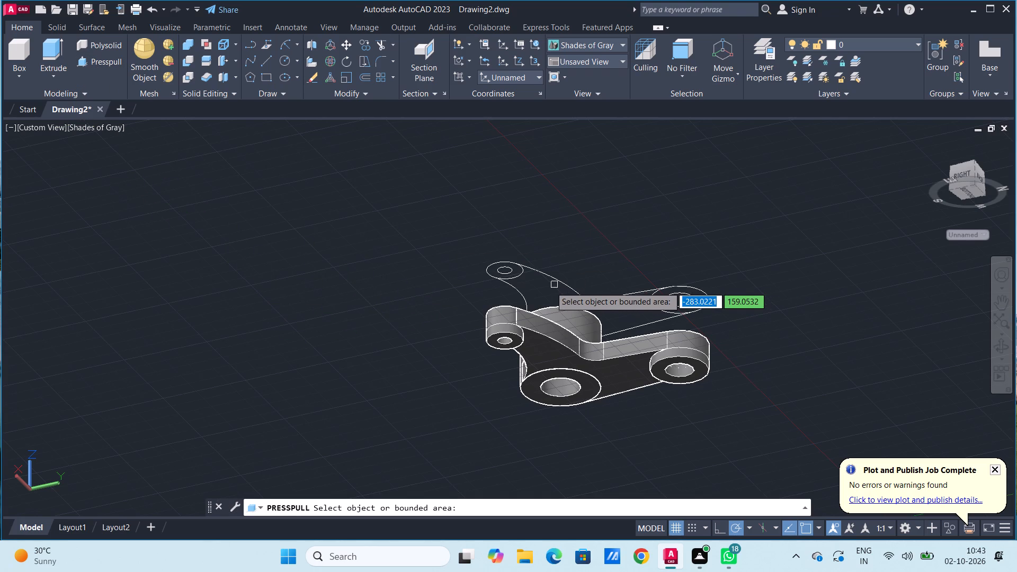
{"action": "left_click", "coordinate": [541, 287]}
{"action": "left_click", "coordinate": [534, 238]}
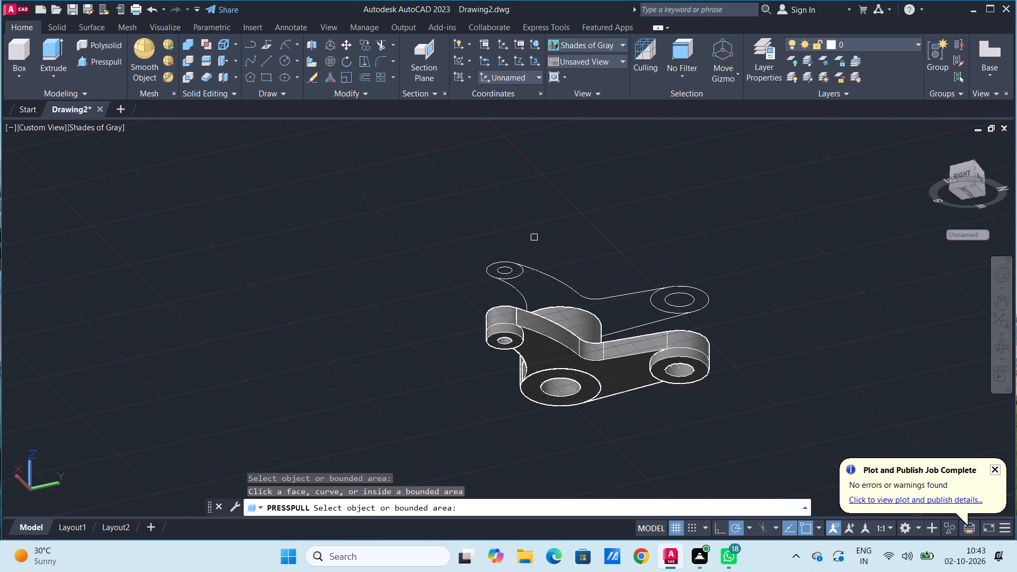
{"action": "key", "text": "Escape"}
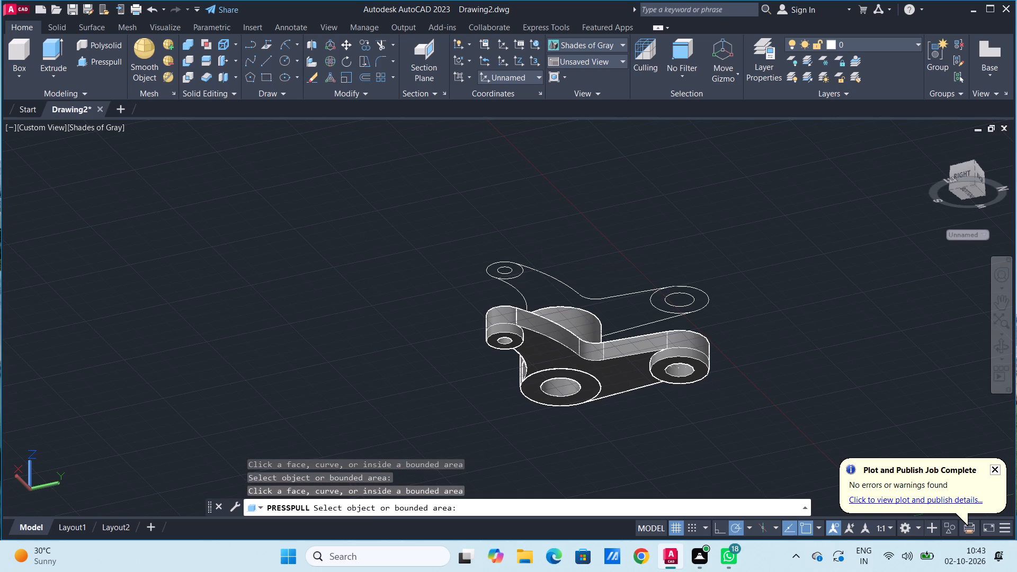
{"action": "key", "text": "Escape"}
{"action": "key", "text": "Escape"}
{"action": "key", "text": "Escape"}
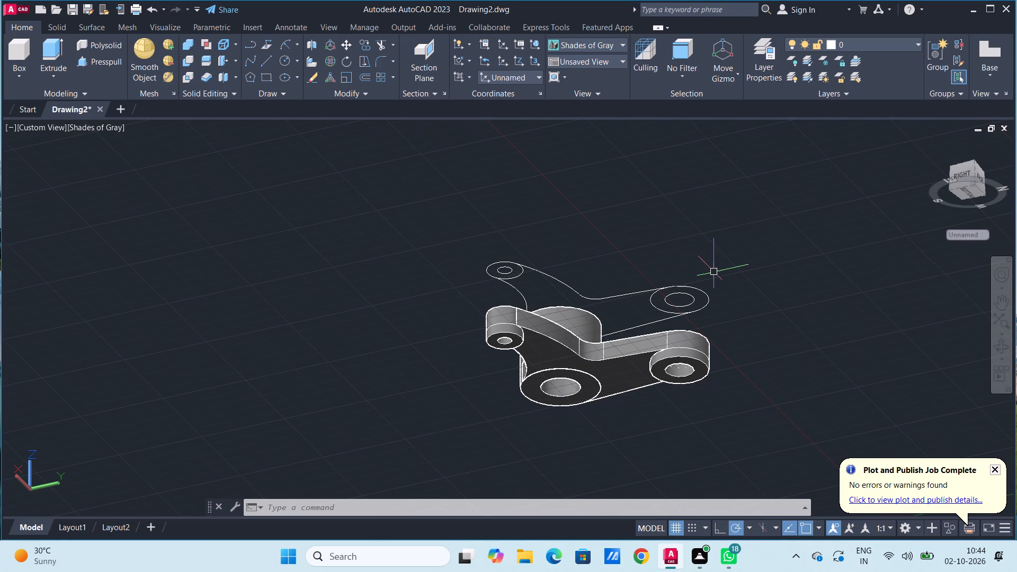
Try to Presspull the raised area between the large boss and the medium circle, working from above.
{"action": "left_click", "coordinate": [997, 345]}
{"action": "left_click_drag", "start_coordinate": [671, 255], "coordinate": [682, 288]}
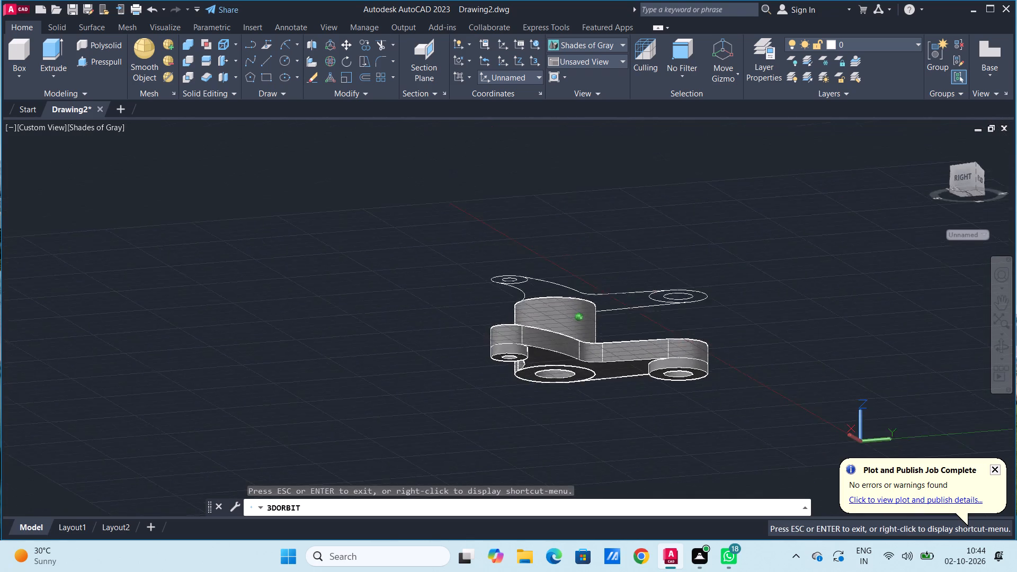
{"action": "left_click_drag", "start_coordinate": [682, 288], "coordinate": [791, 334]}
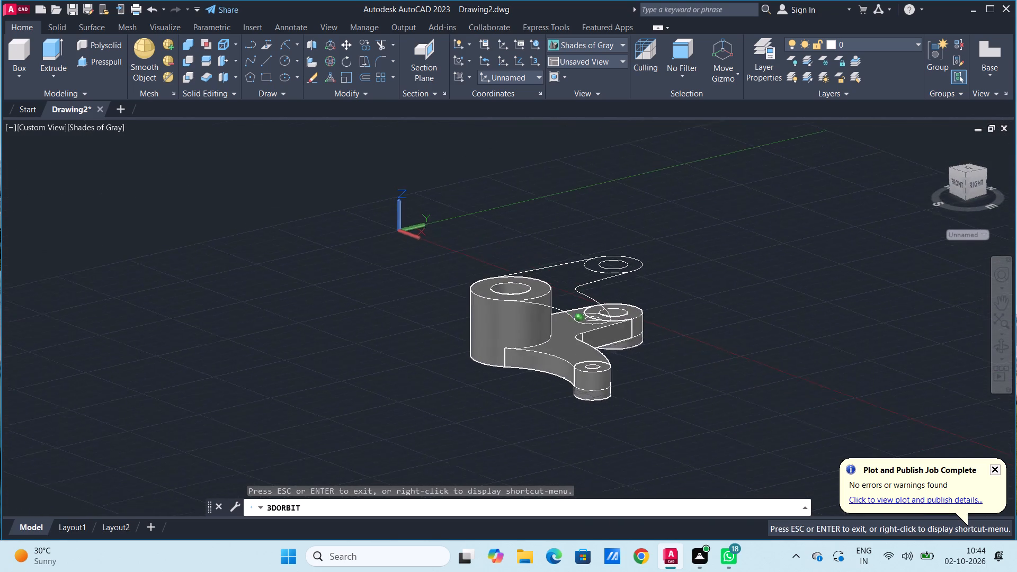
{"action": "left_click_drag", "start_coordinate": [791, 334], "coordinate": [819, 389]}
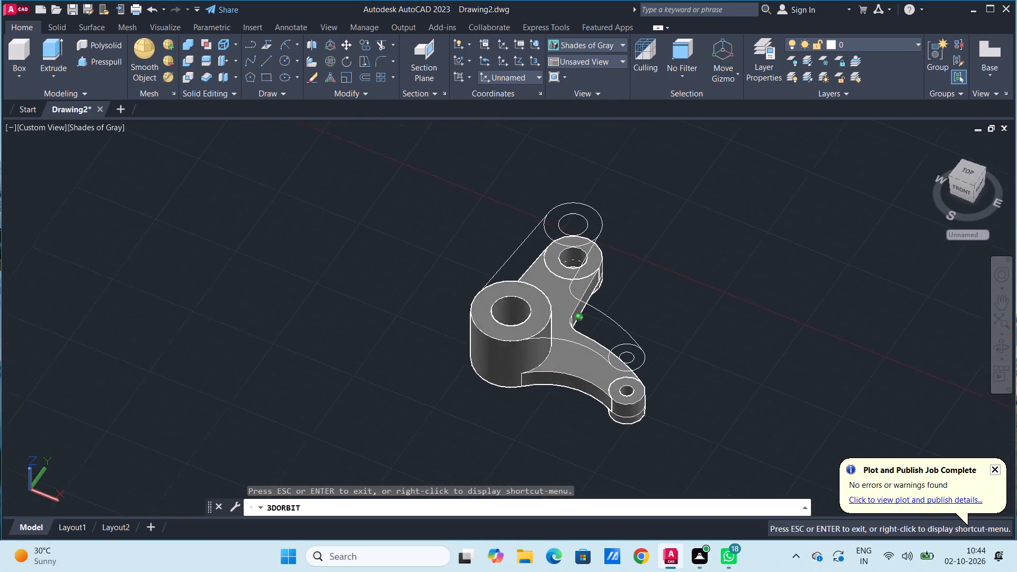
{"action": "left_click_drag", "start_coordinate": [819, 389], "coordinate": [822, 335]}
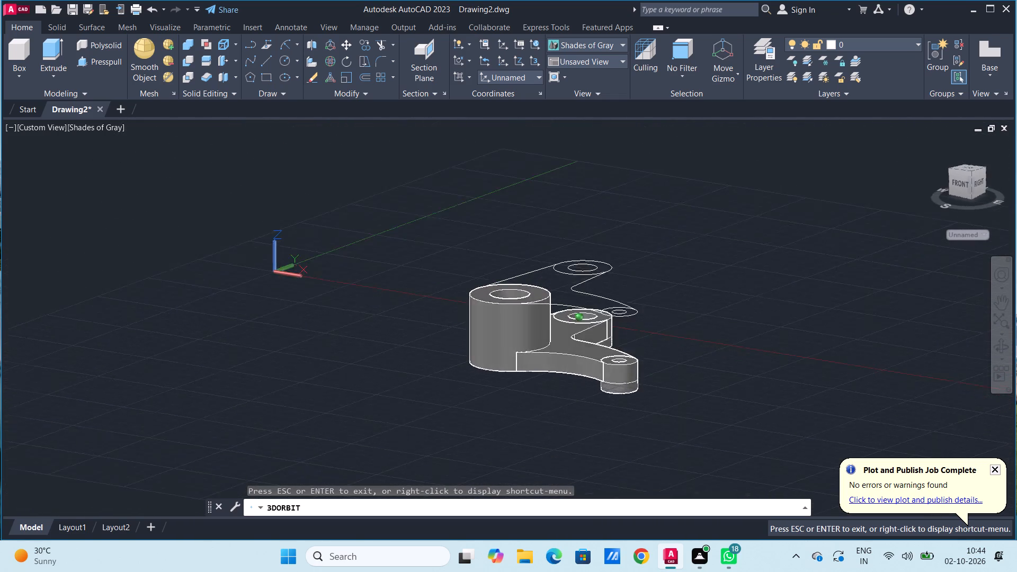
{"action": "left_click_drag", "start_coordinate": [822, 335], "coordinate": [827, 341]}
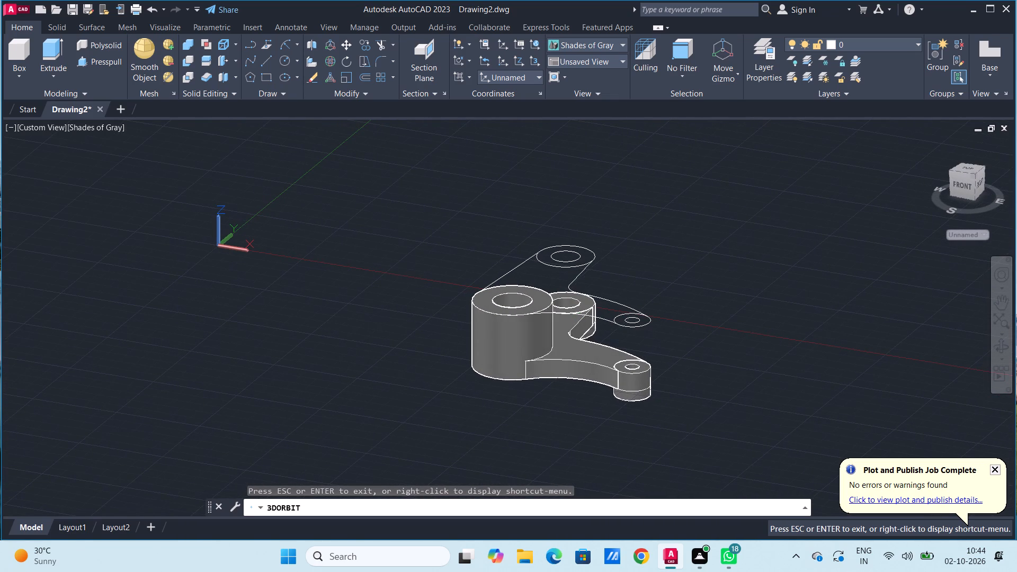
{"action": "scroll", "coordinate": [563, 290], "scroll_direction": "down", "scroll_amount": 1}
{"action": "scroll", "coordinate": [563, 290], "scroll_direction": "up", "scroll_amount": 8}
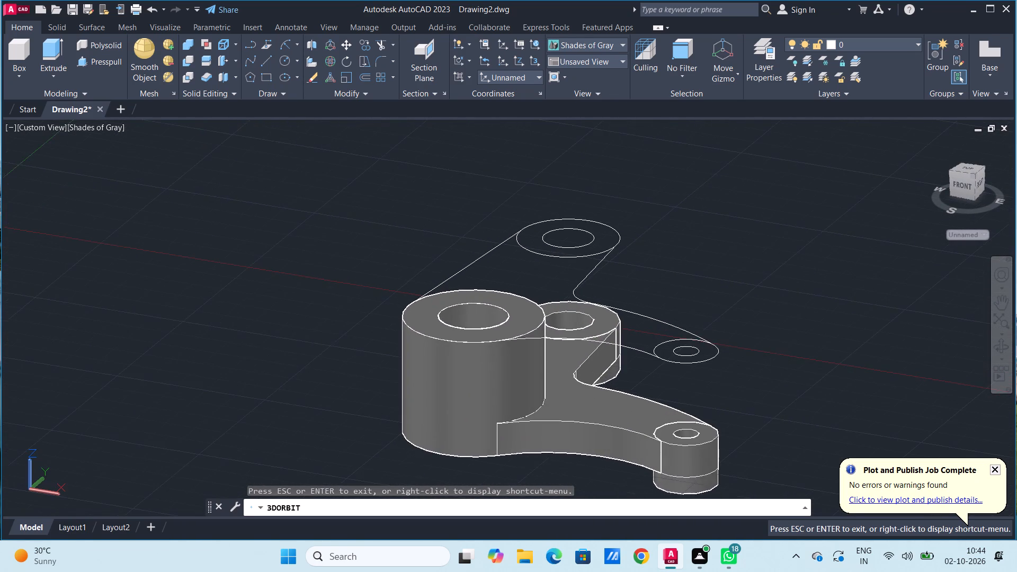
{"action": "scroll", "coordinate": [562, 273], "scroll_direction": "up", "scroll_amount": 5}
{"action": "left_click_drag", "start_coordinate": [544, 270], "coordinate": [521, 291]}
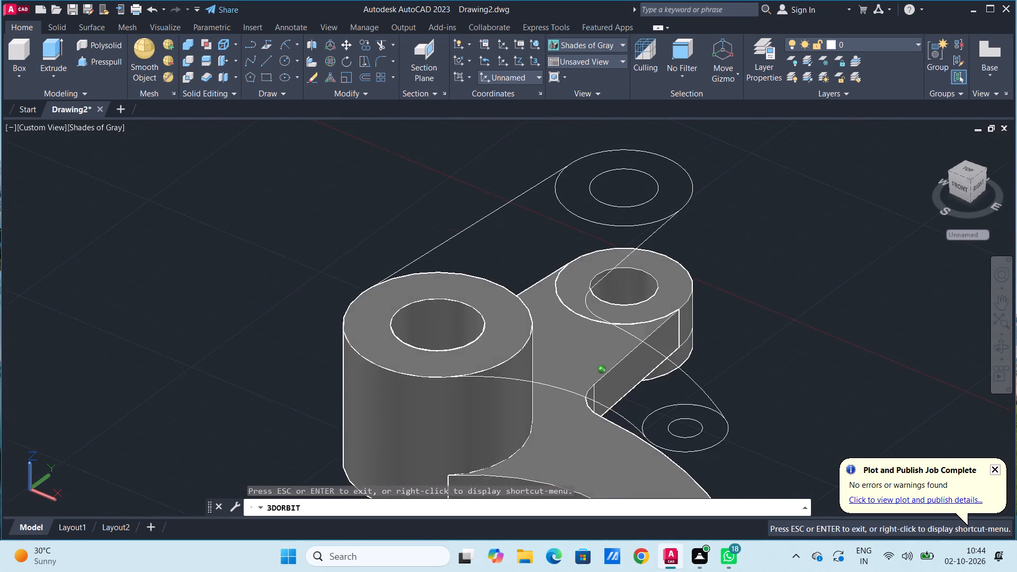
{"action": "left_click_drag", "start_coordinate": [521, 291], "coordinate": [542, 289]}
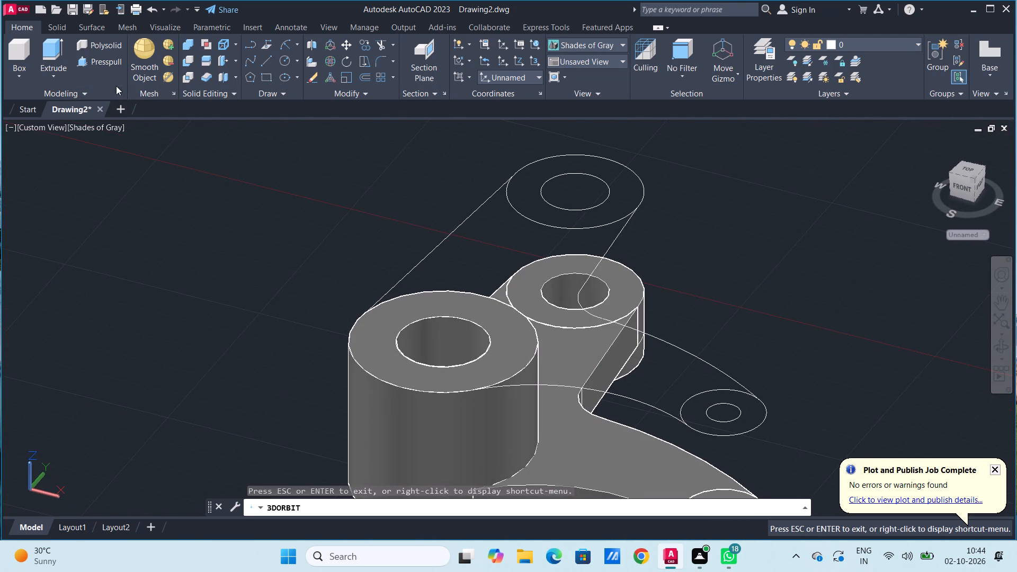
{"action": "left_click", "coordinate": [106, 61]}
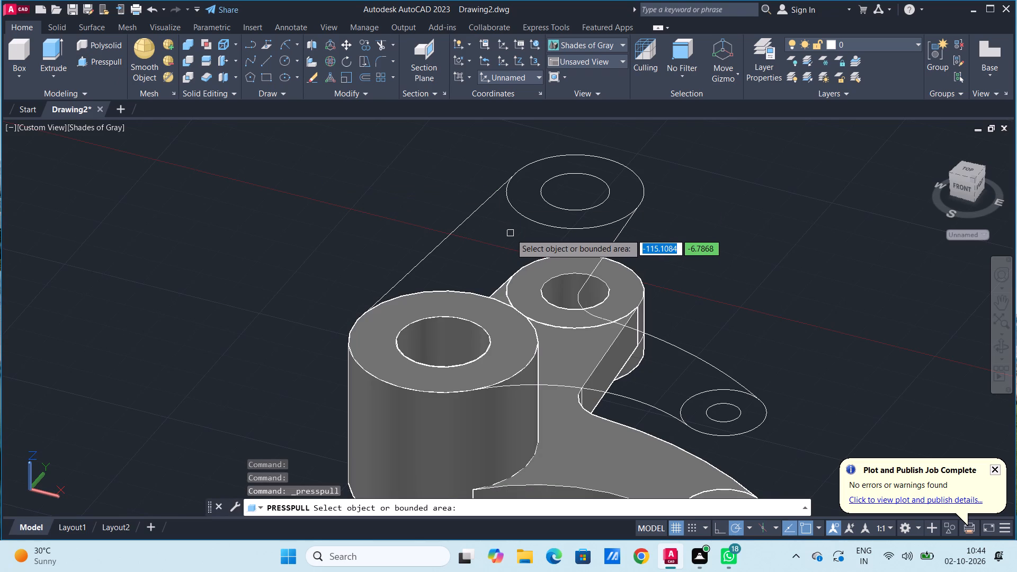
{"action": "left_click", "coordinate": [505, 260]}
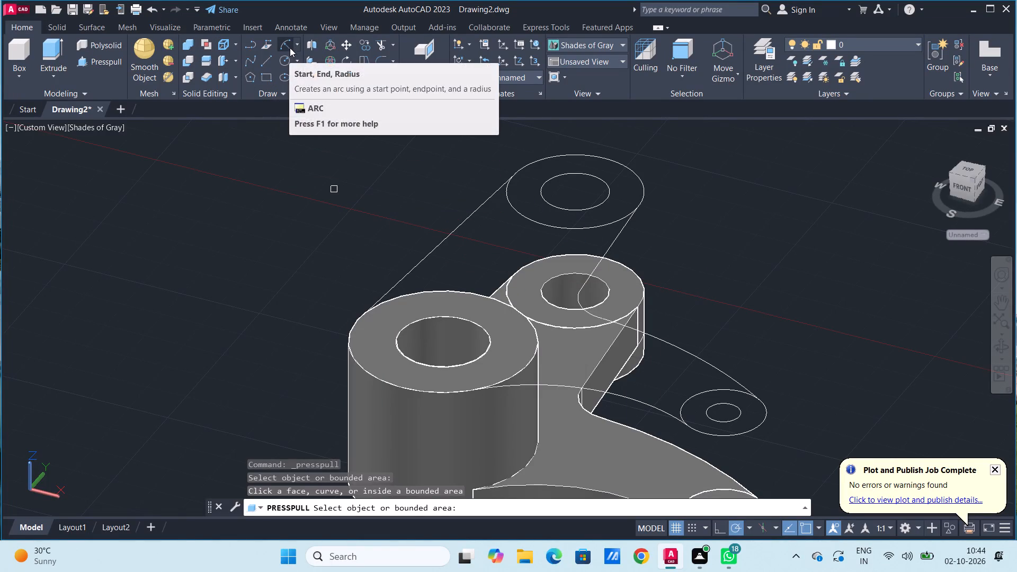
Trim the inner portions of the raised medium and small outer circles where they cross the connecting profile.
{"action": "left_click", "coordinate": [381, 46]}
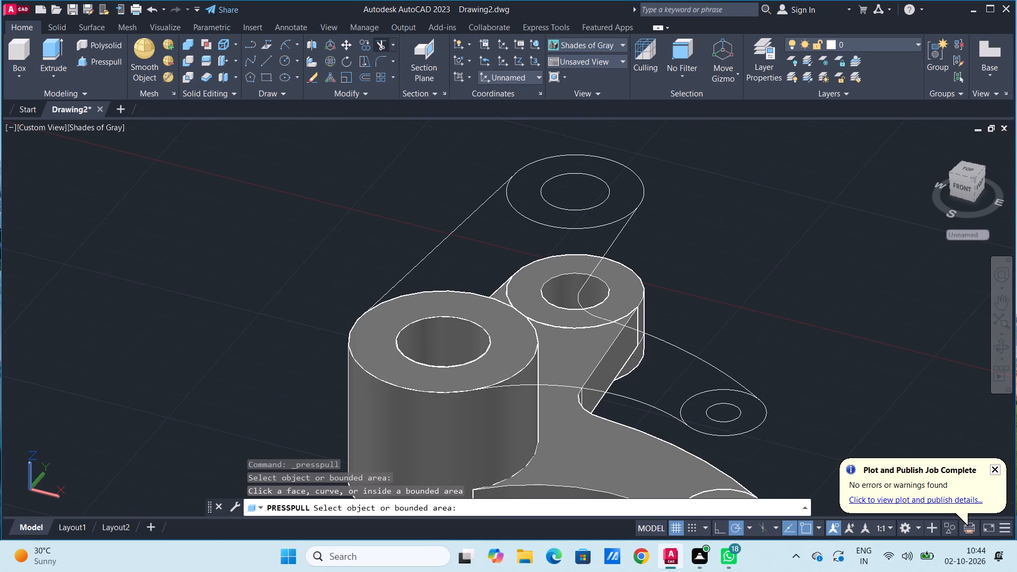
{"action": "left_click", "coordinate": [511, 204]}
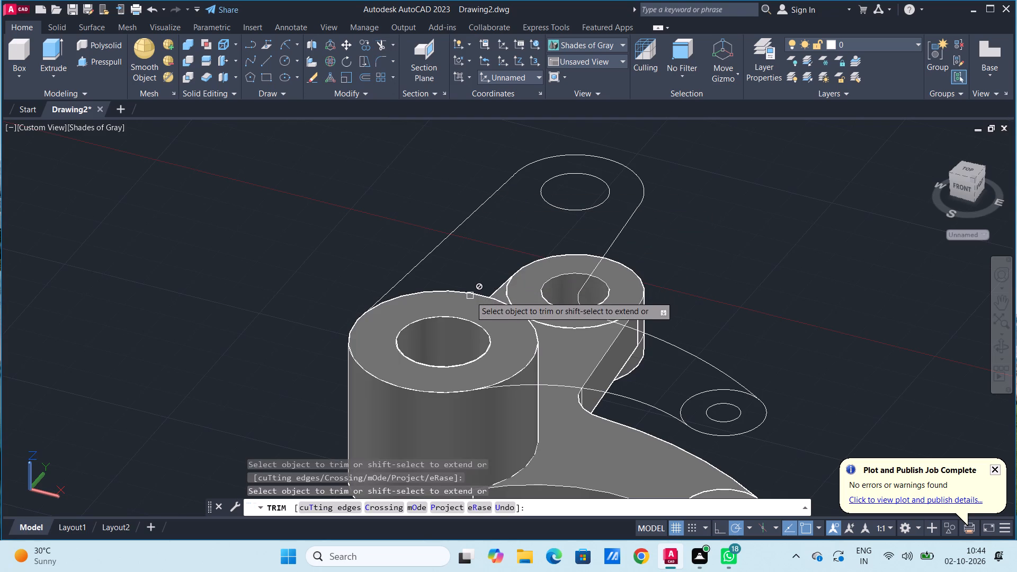
{"action": "left_click", "coordinate": [697, 396]}
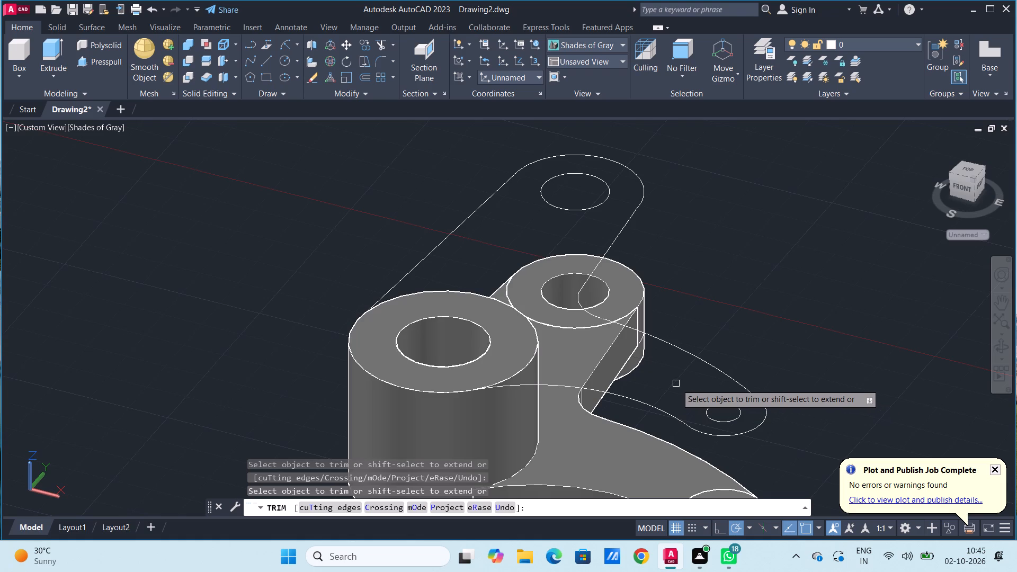
{"action": "key", "text": "Escape"}
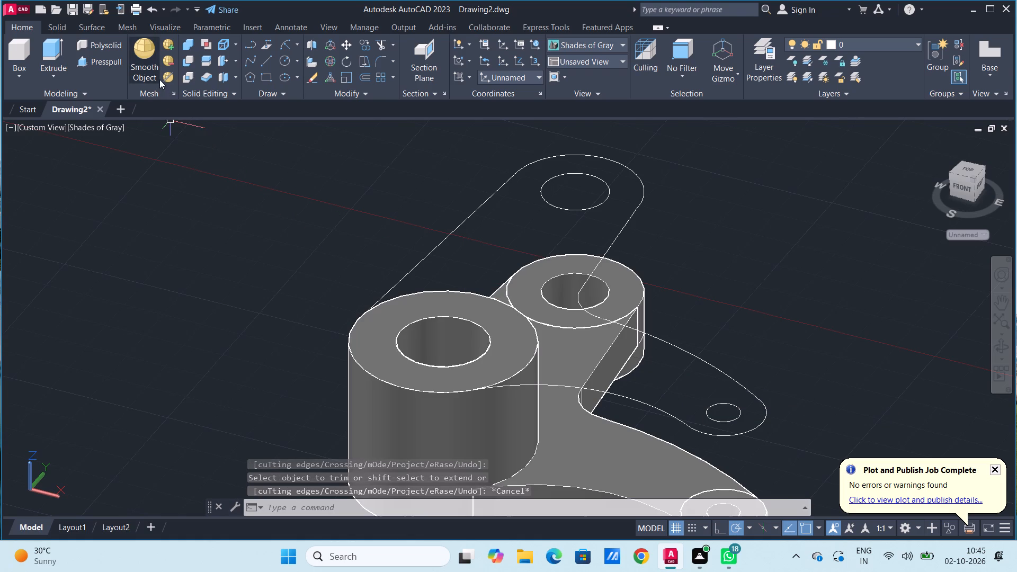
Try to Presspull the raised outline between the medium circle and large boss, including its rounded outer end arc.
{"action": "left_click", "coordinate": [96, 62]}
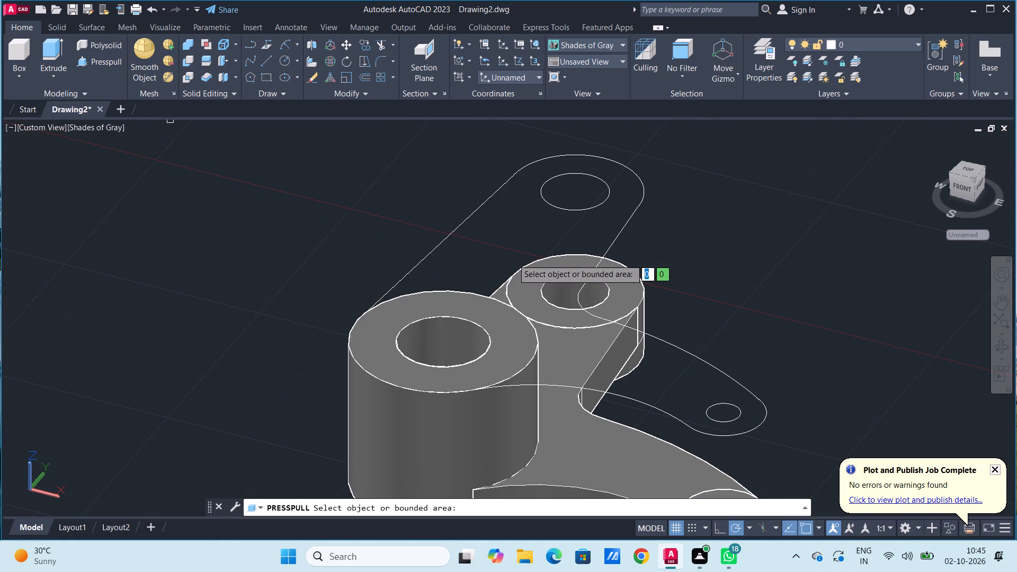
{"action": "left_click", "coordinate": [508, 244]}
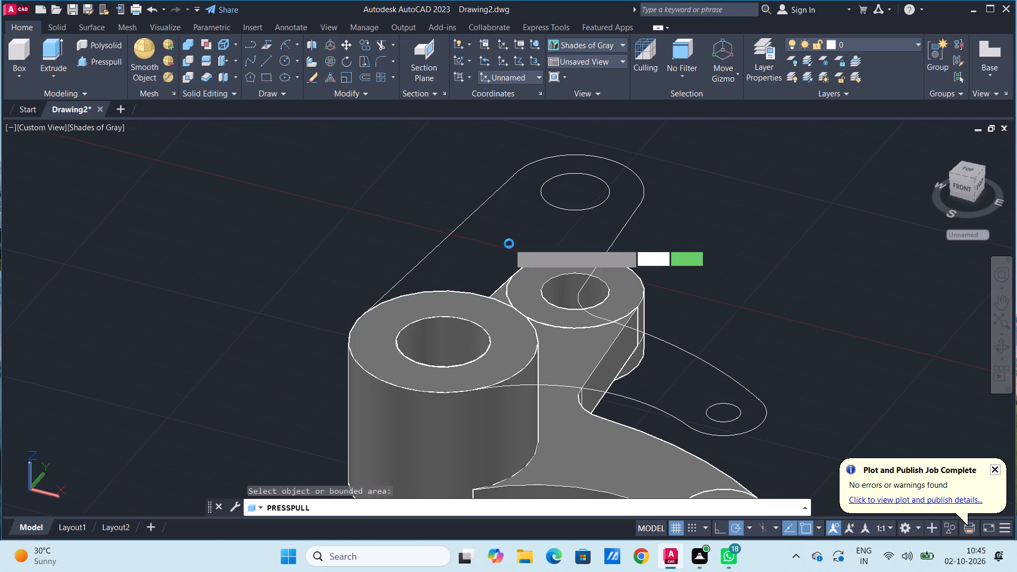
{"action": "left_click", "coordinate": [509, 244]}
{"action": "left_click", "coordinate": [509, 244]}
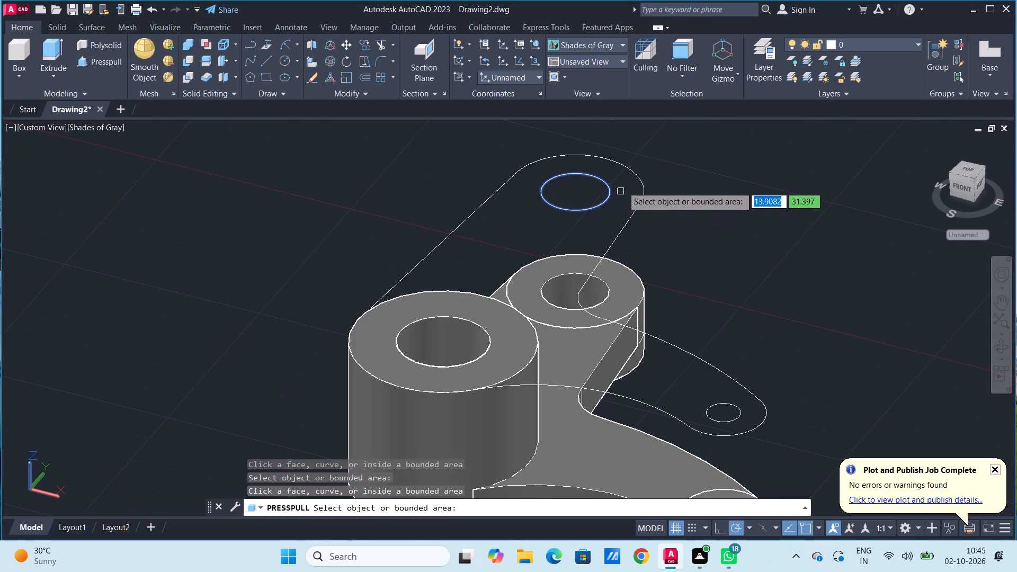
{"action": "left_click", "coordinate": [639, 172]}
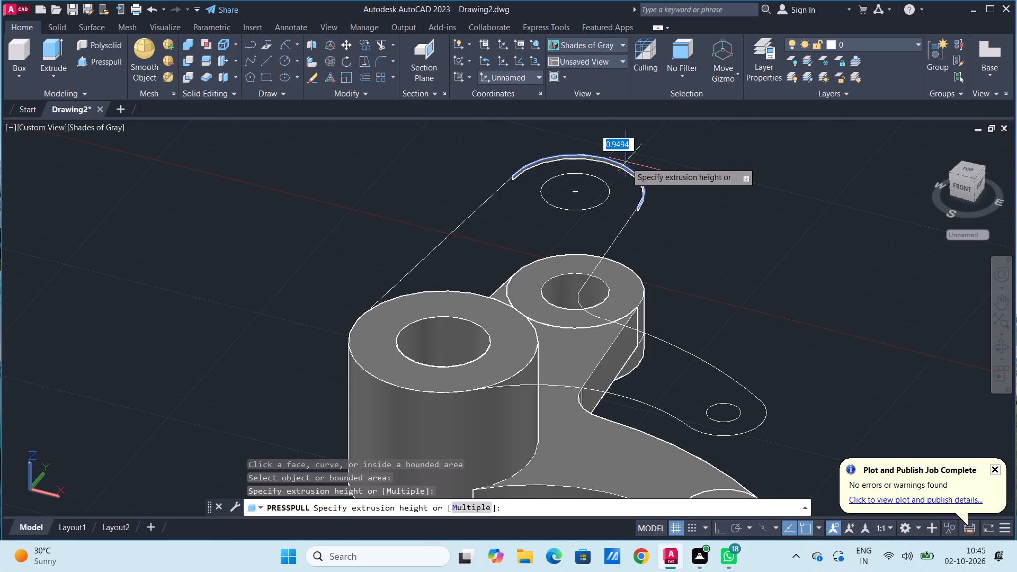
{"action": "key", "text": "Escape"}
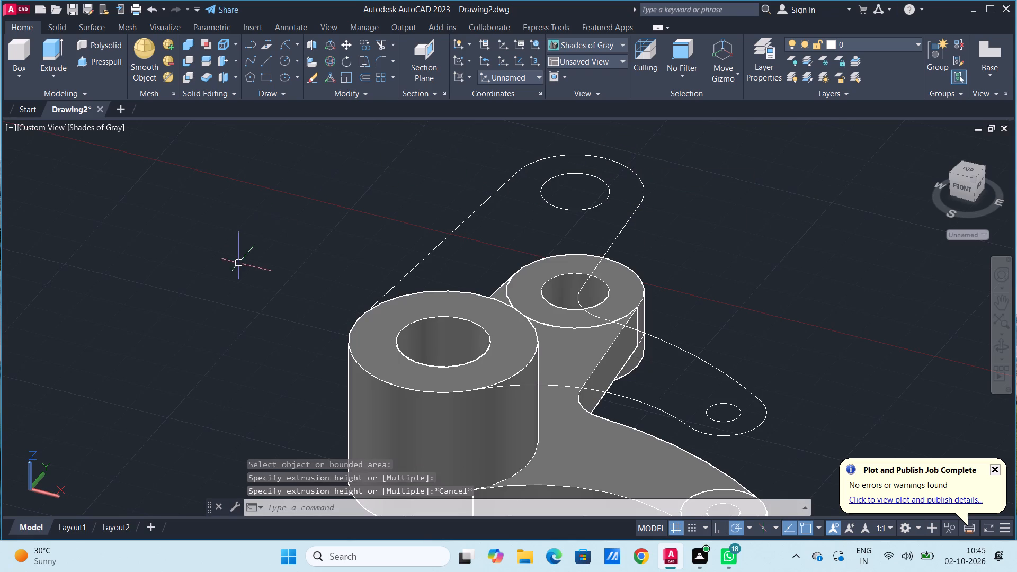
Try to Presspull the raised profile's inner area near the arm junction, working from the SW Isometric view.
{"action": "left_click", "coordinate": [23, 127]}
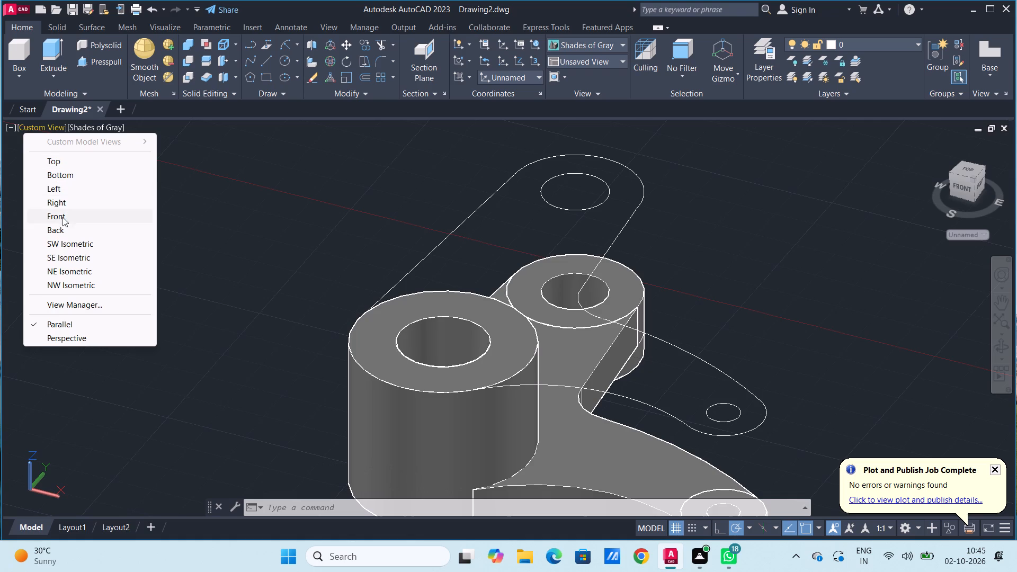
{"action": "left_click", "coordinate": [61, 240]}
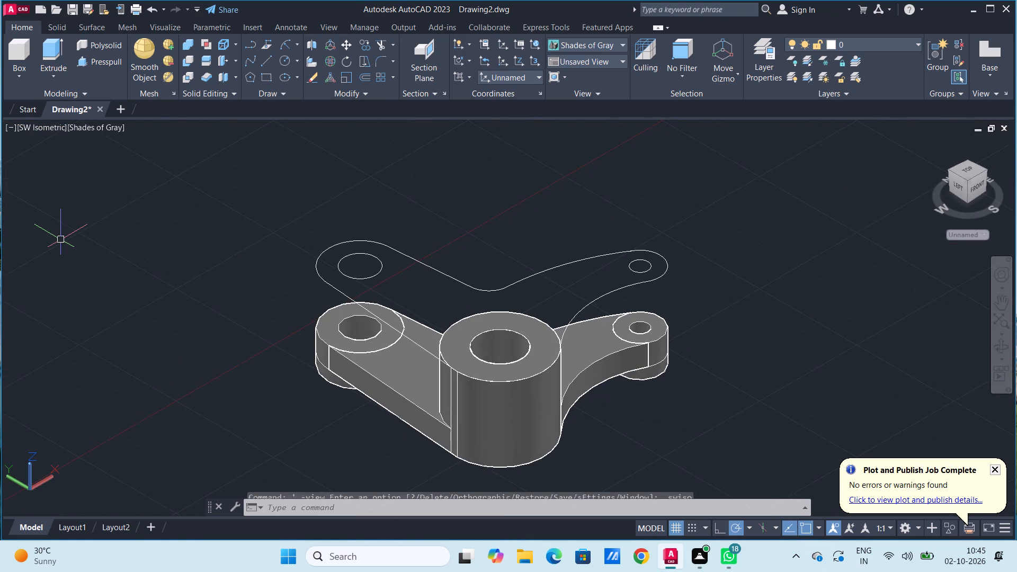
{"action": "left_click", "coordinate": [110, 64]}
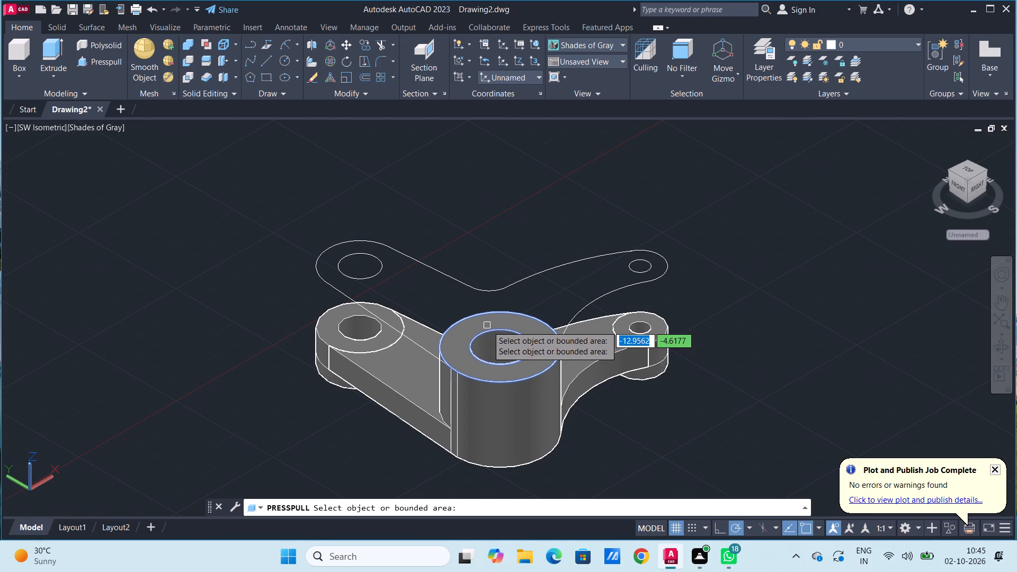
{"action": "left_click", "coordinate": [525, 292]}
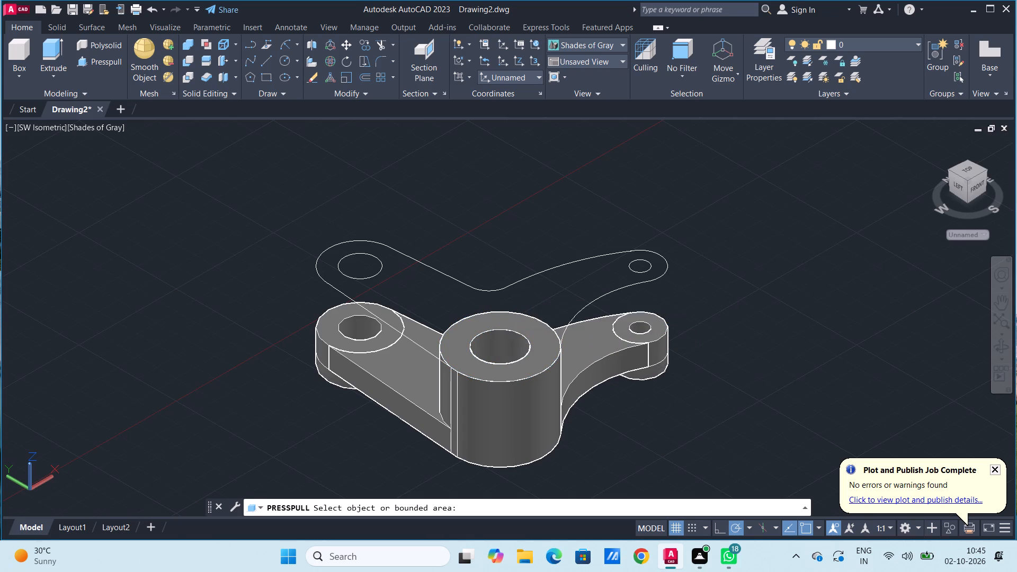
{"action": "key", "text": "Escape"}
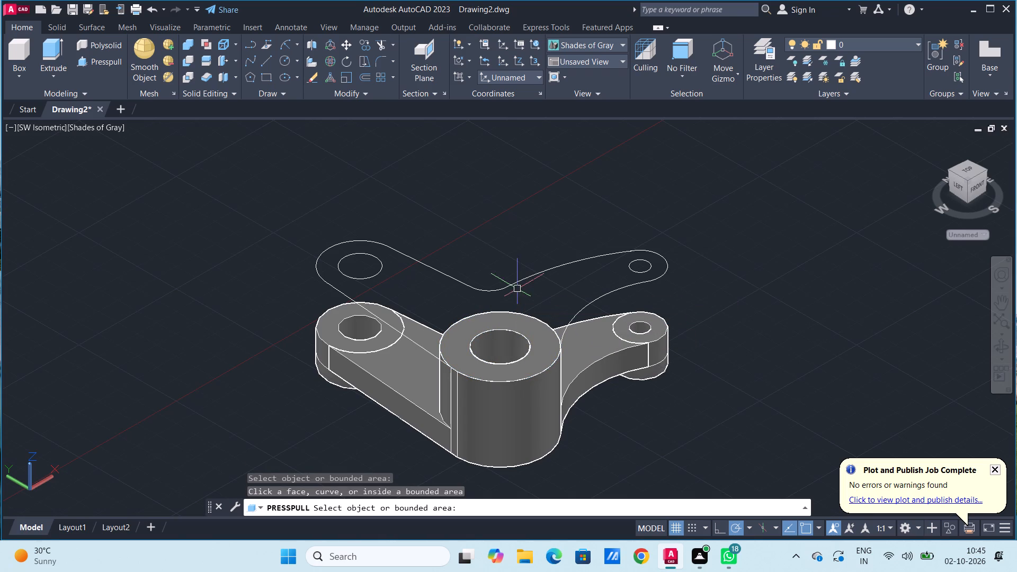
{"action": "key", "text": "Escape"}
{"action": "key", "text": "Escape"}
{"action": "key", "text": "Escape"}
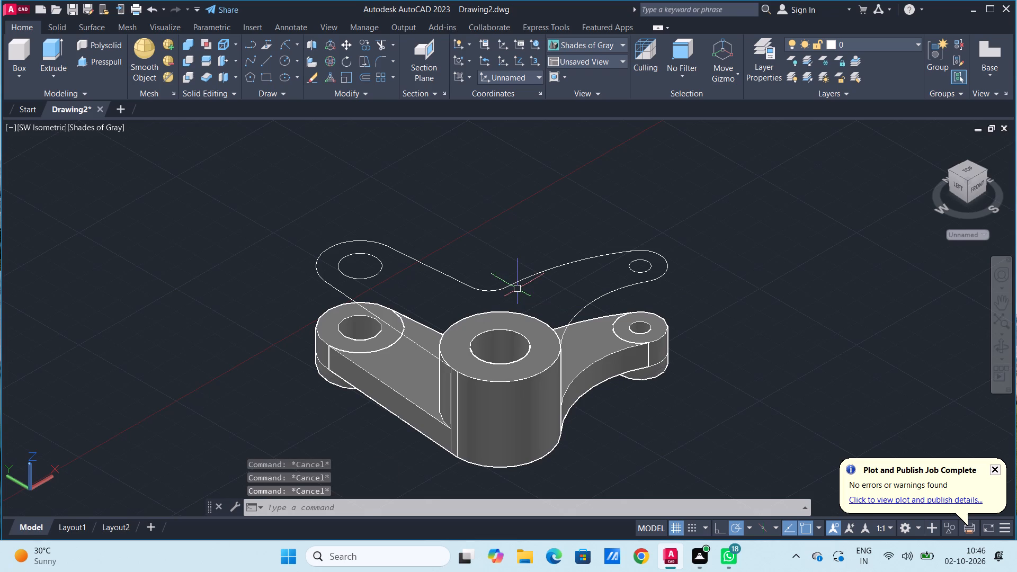
Join the raised outline's curves into a polyline, window-selecting the whole raised profile with the Join command.
{"action": "left_click", "coordinate": [257, 209]}
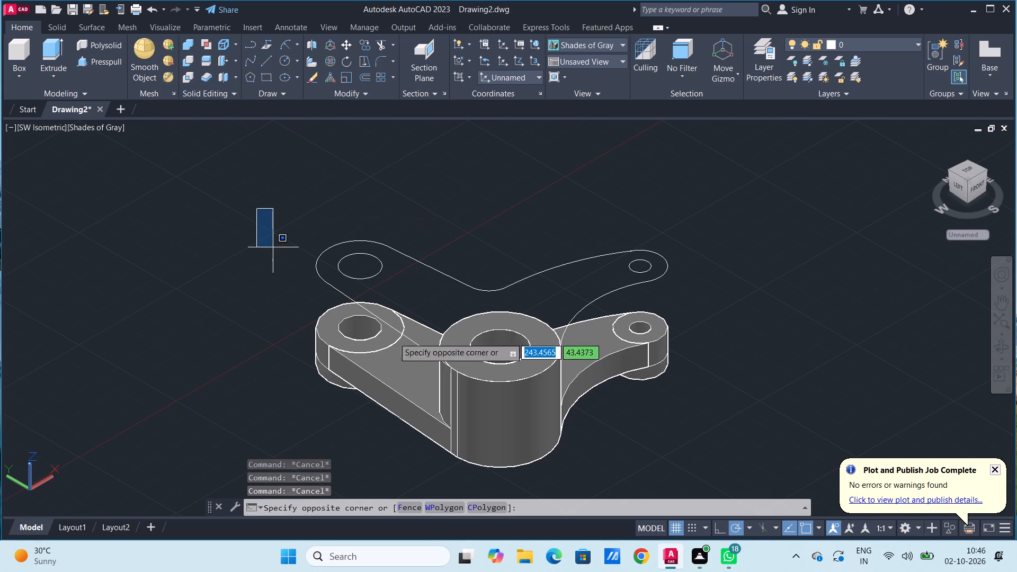
{"action": "left_click", "coordinate": [733, 407]}
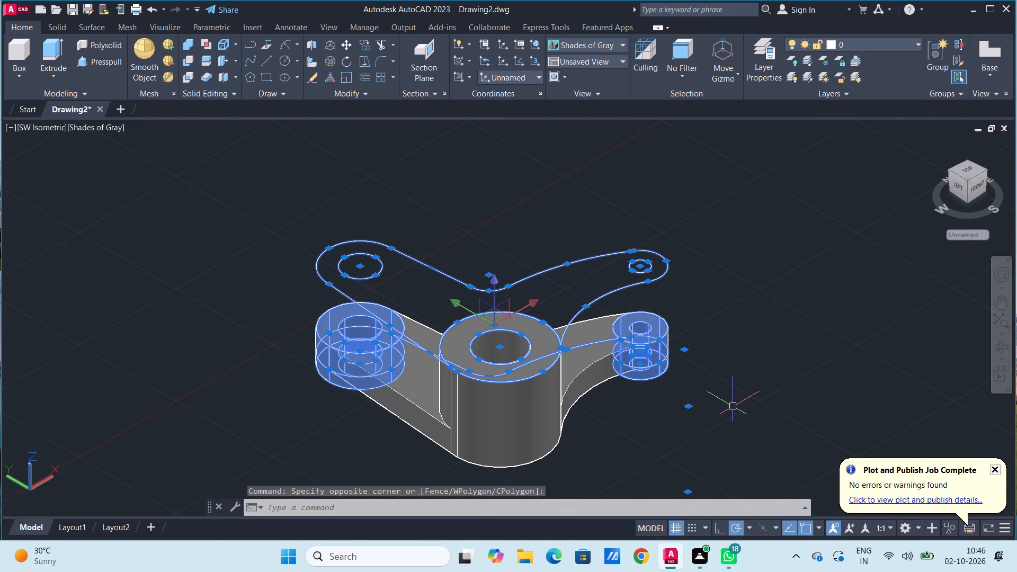
{"action": "type", "text": "joi"}
{"action": "key", "text": "n"}
{"action": "key", "text": "Return"}
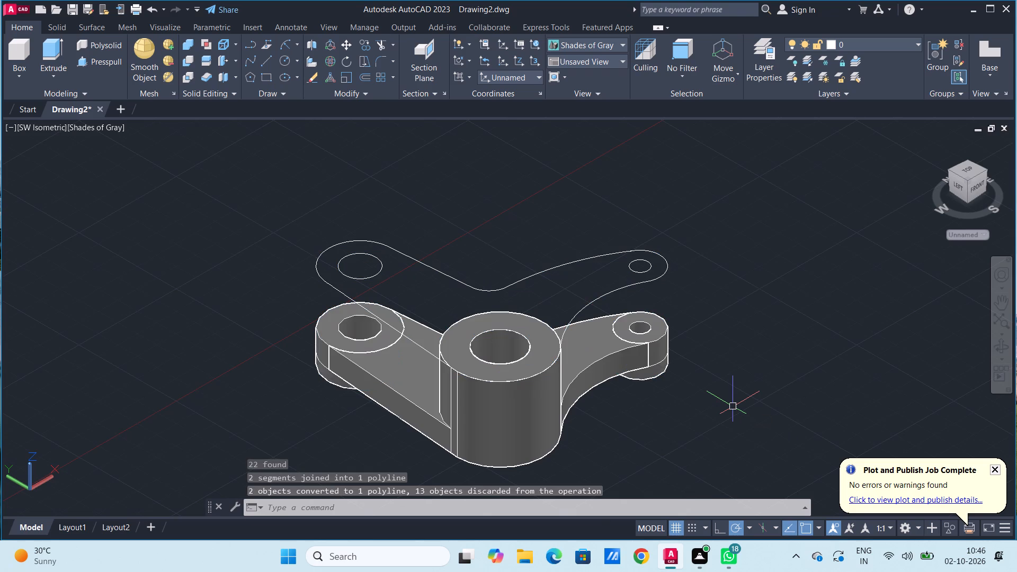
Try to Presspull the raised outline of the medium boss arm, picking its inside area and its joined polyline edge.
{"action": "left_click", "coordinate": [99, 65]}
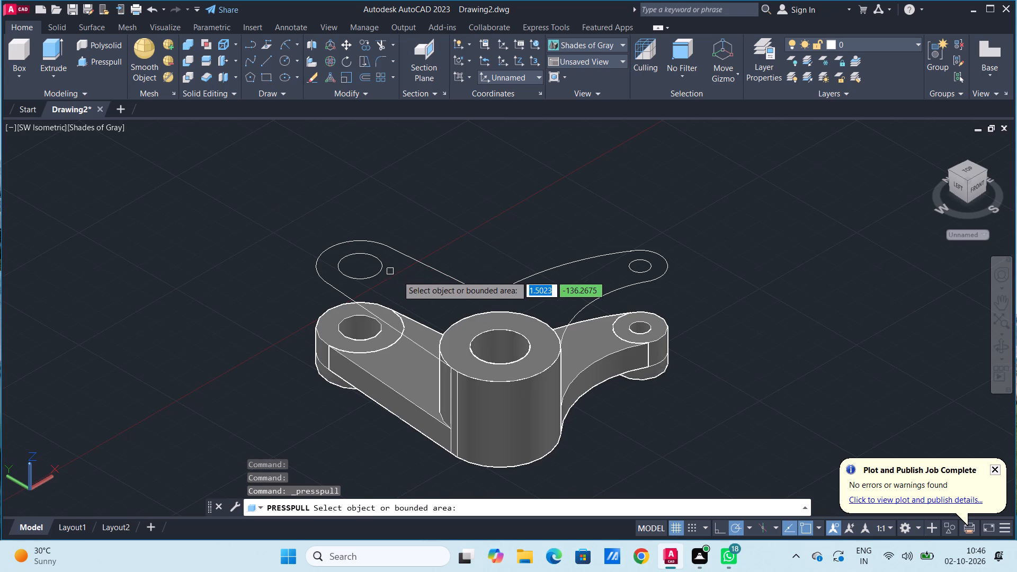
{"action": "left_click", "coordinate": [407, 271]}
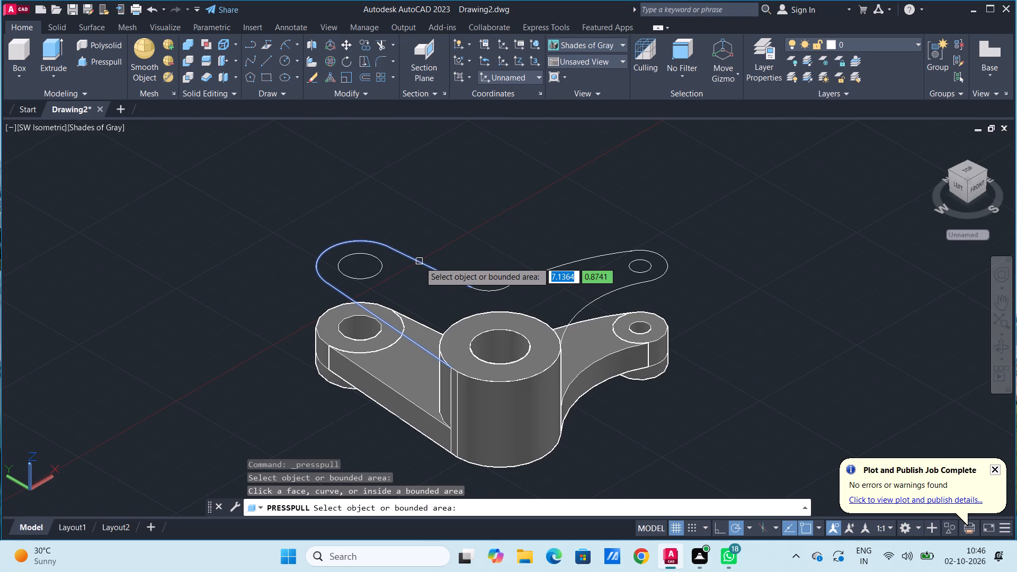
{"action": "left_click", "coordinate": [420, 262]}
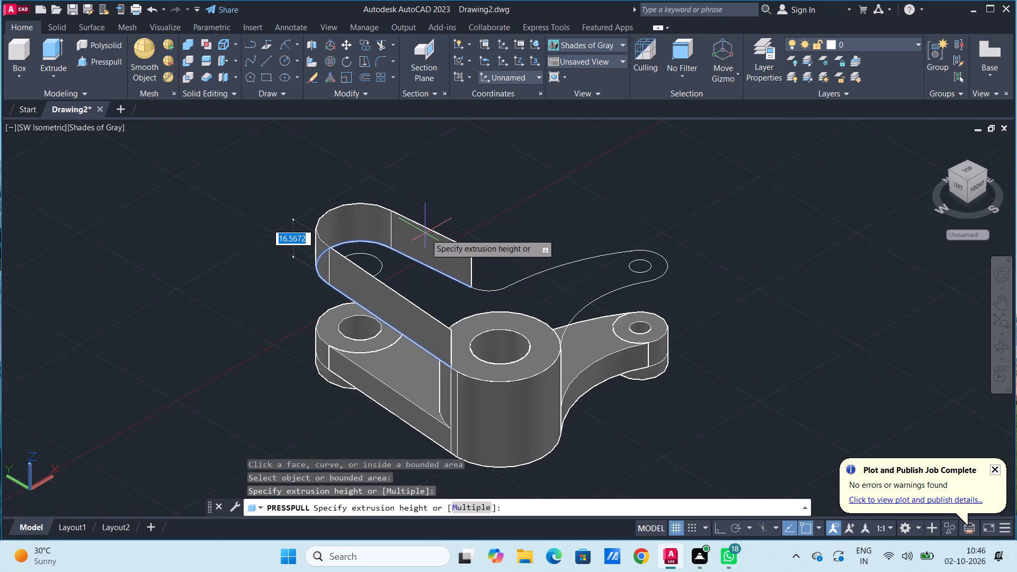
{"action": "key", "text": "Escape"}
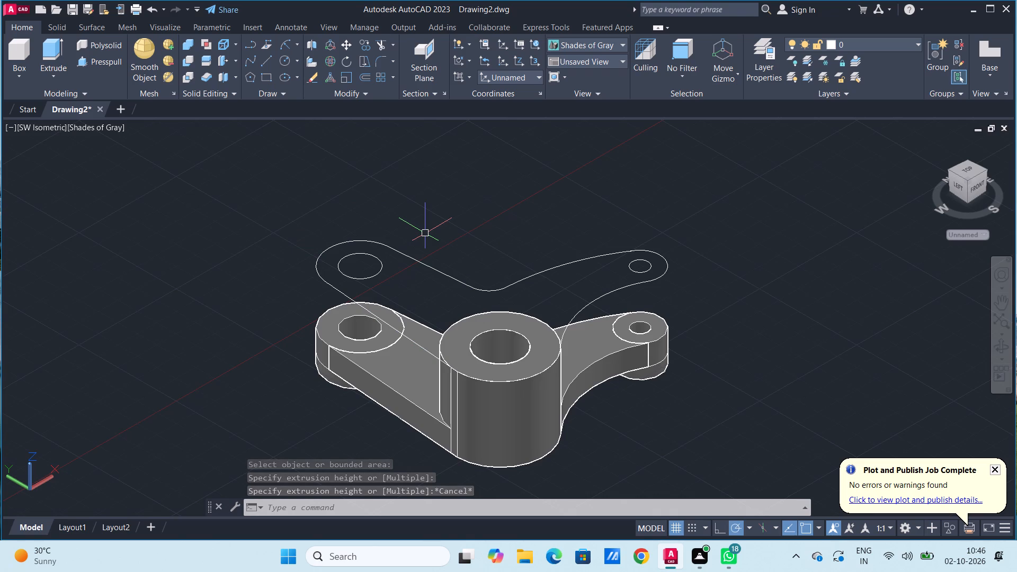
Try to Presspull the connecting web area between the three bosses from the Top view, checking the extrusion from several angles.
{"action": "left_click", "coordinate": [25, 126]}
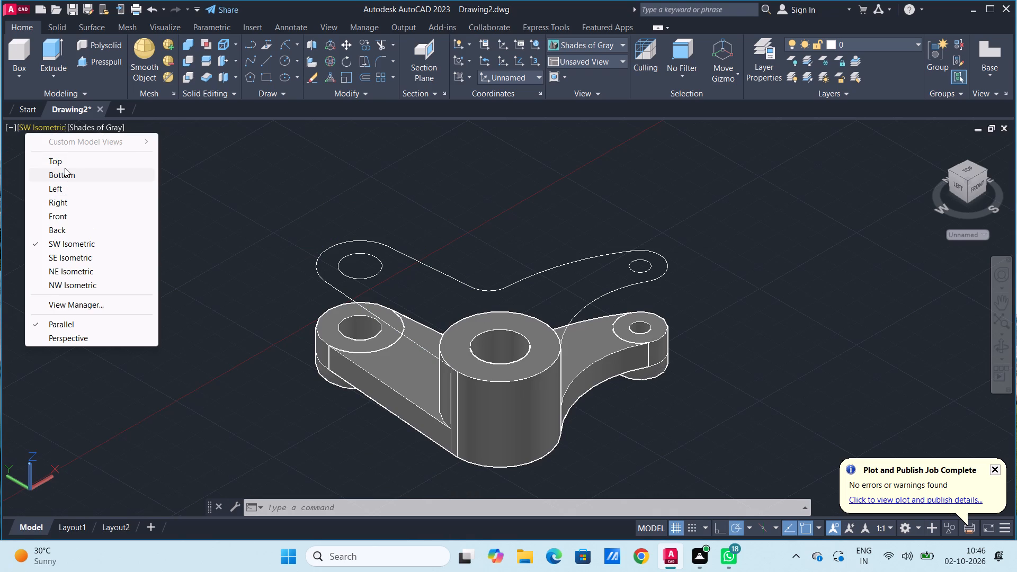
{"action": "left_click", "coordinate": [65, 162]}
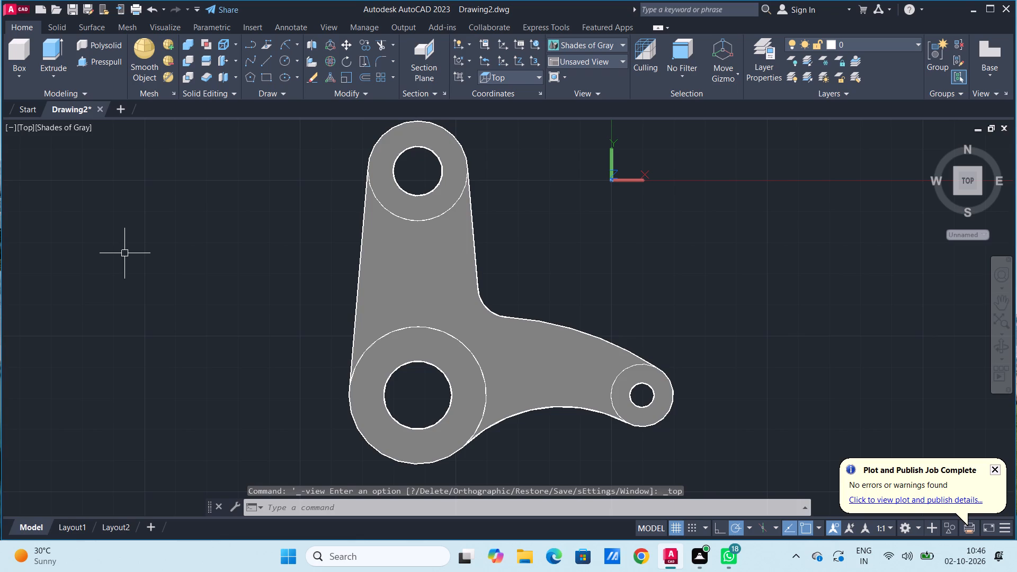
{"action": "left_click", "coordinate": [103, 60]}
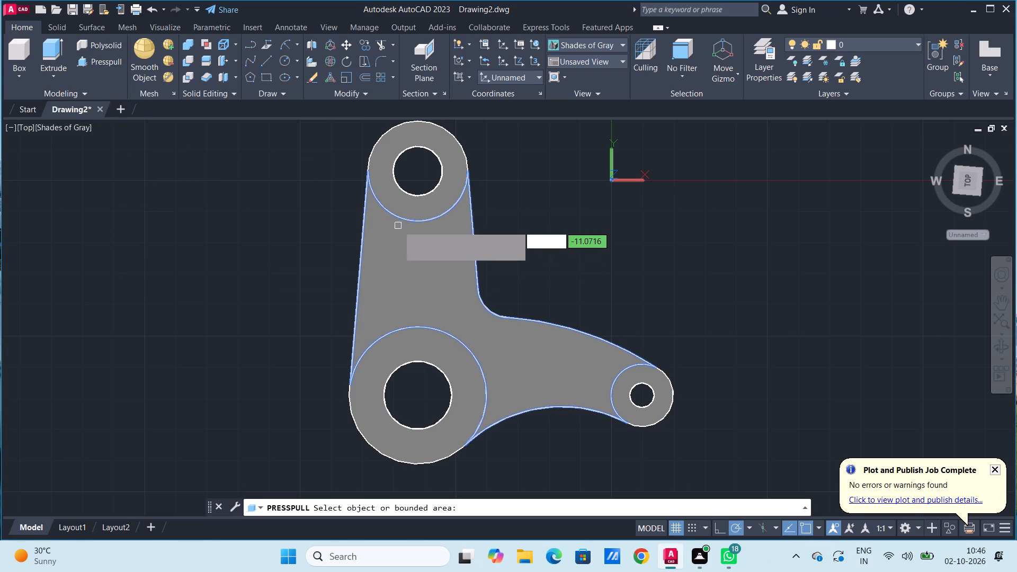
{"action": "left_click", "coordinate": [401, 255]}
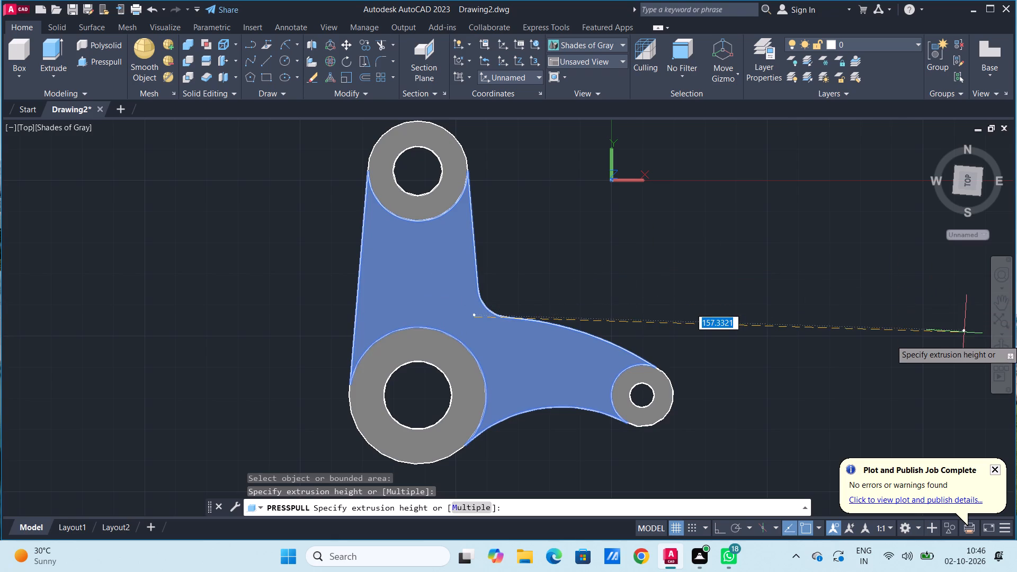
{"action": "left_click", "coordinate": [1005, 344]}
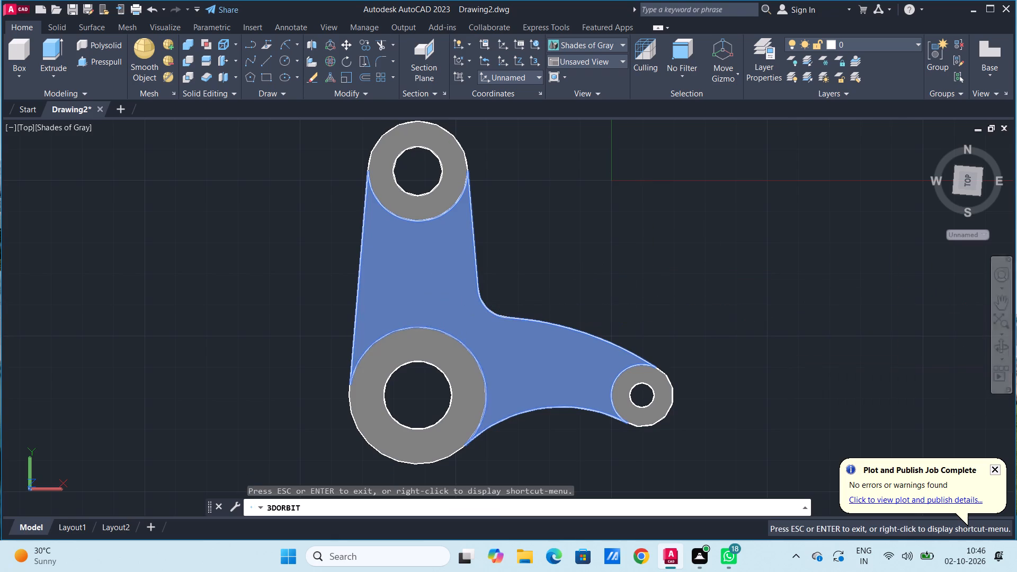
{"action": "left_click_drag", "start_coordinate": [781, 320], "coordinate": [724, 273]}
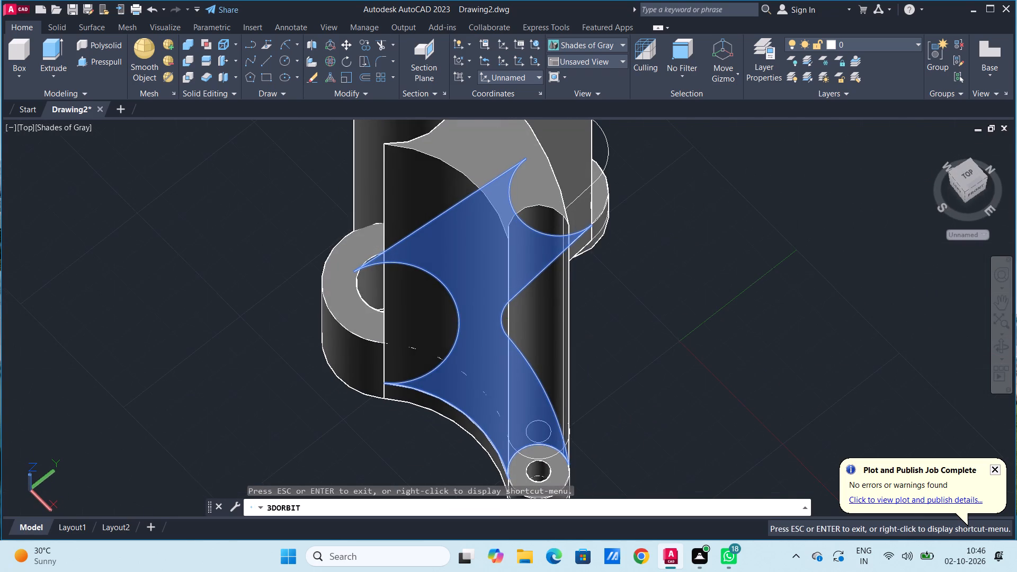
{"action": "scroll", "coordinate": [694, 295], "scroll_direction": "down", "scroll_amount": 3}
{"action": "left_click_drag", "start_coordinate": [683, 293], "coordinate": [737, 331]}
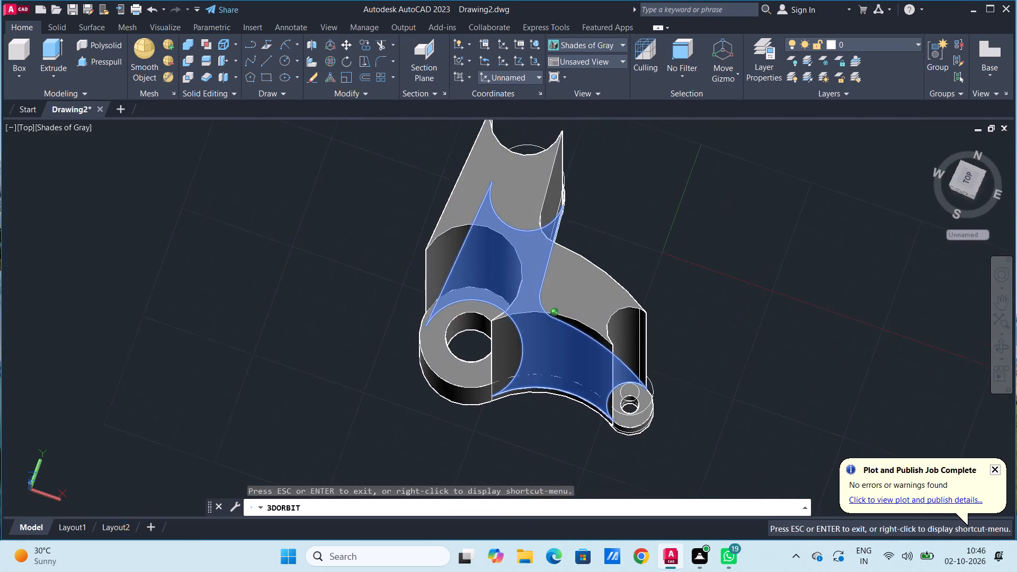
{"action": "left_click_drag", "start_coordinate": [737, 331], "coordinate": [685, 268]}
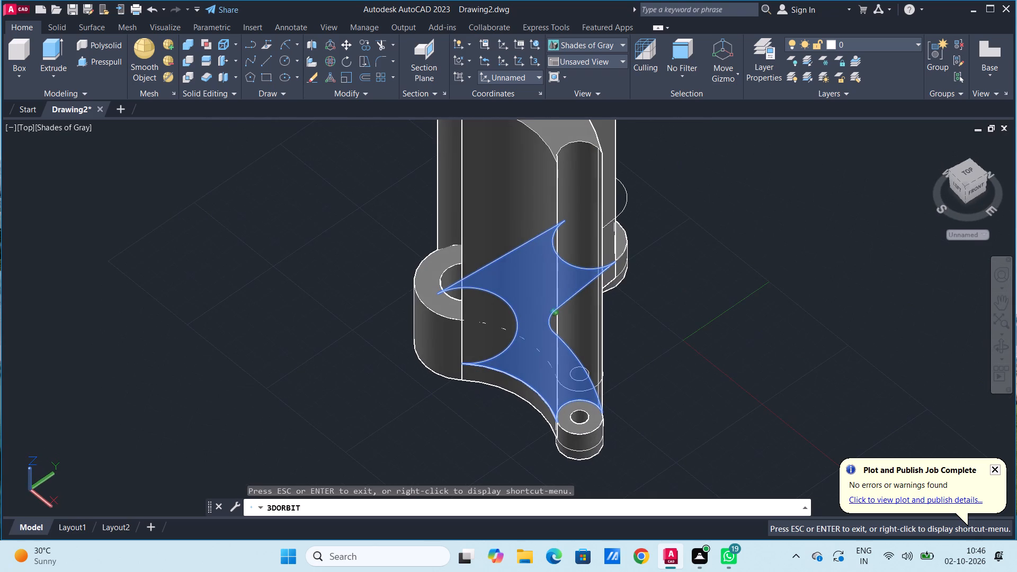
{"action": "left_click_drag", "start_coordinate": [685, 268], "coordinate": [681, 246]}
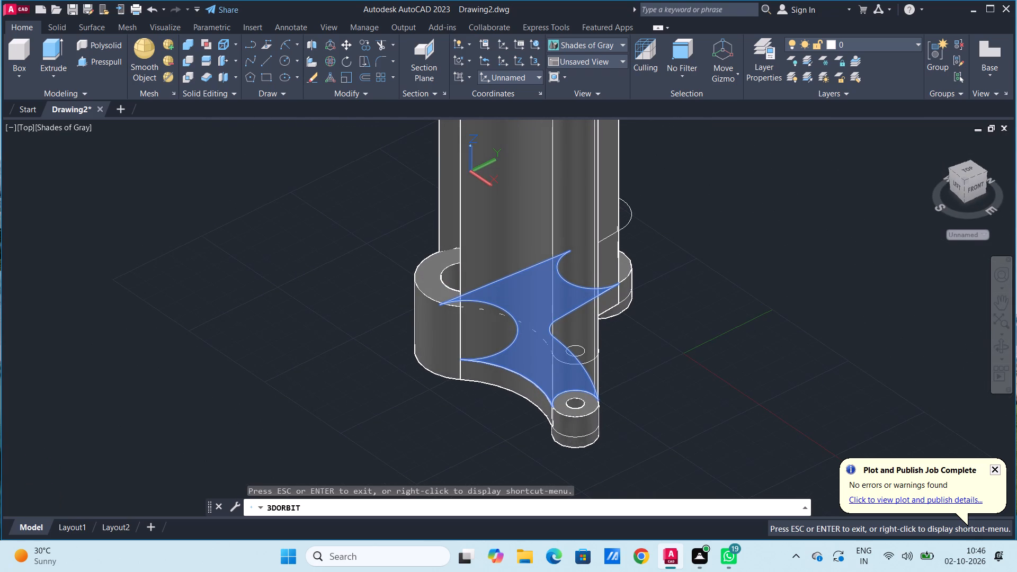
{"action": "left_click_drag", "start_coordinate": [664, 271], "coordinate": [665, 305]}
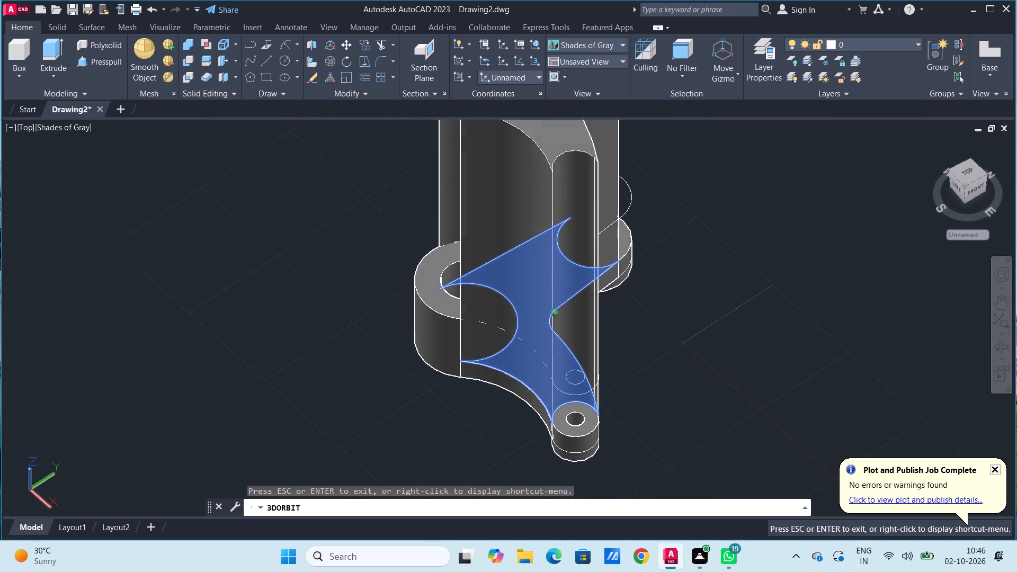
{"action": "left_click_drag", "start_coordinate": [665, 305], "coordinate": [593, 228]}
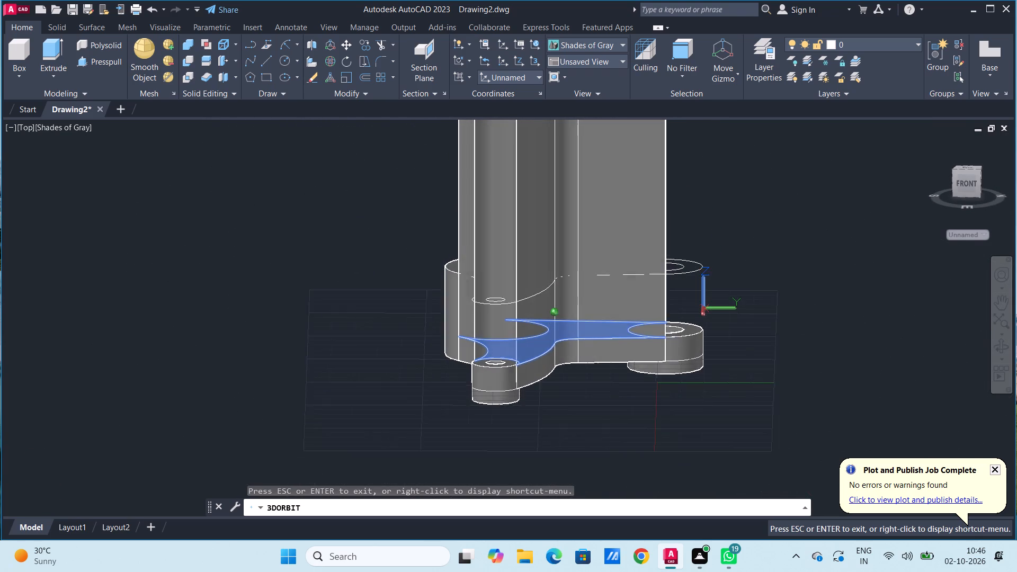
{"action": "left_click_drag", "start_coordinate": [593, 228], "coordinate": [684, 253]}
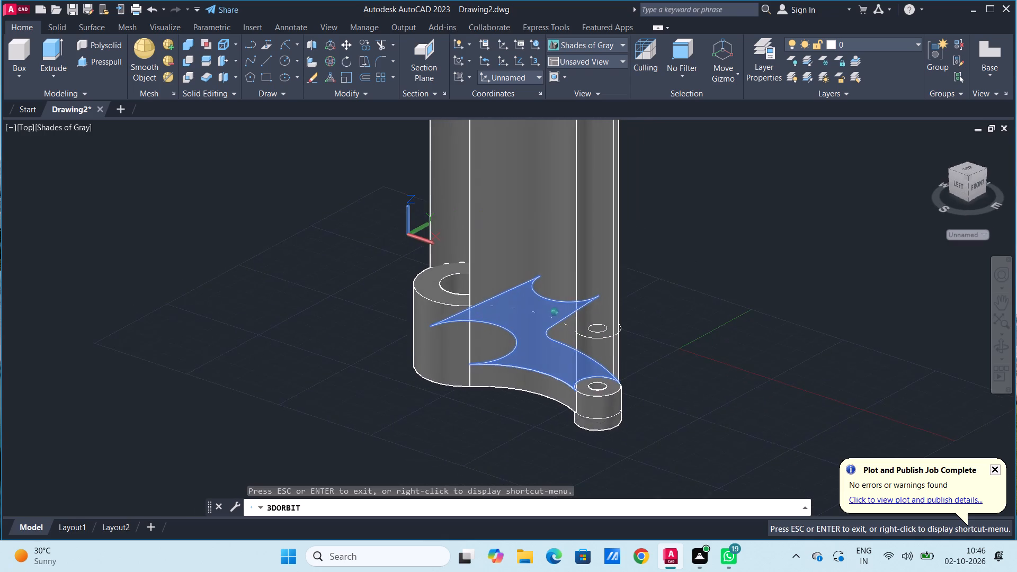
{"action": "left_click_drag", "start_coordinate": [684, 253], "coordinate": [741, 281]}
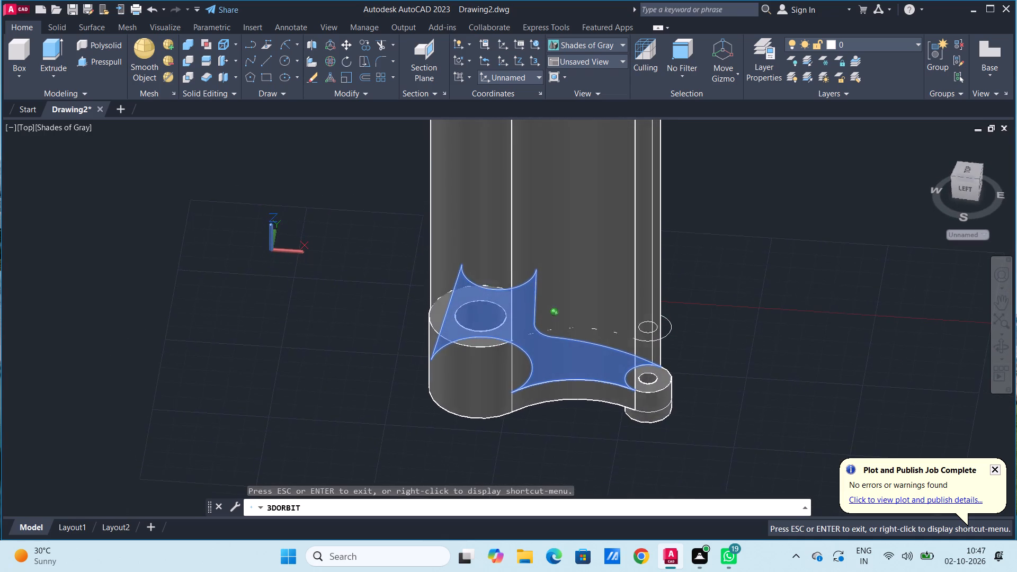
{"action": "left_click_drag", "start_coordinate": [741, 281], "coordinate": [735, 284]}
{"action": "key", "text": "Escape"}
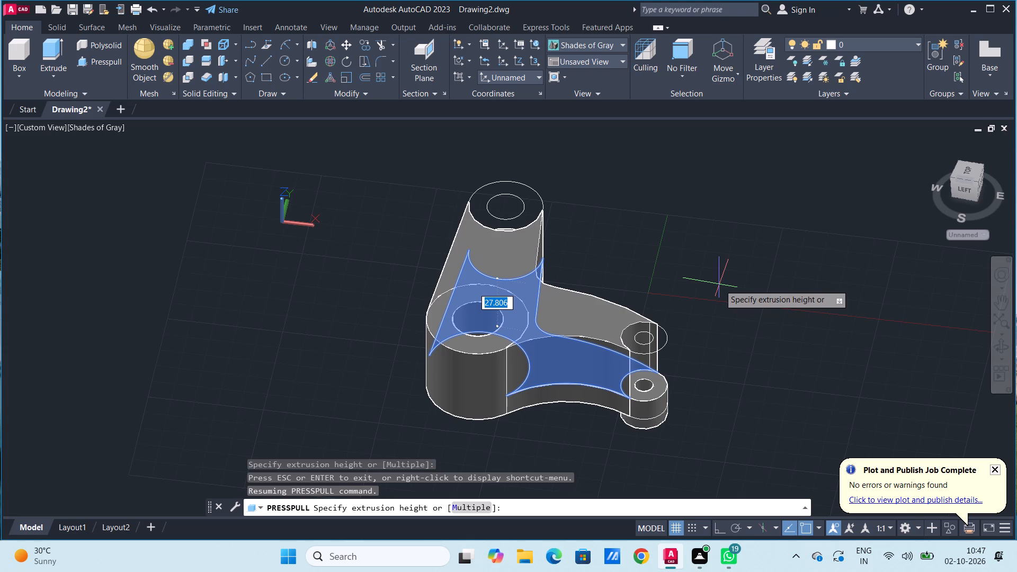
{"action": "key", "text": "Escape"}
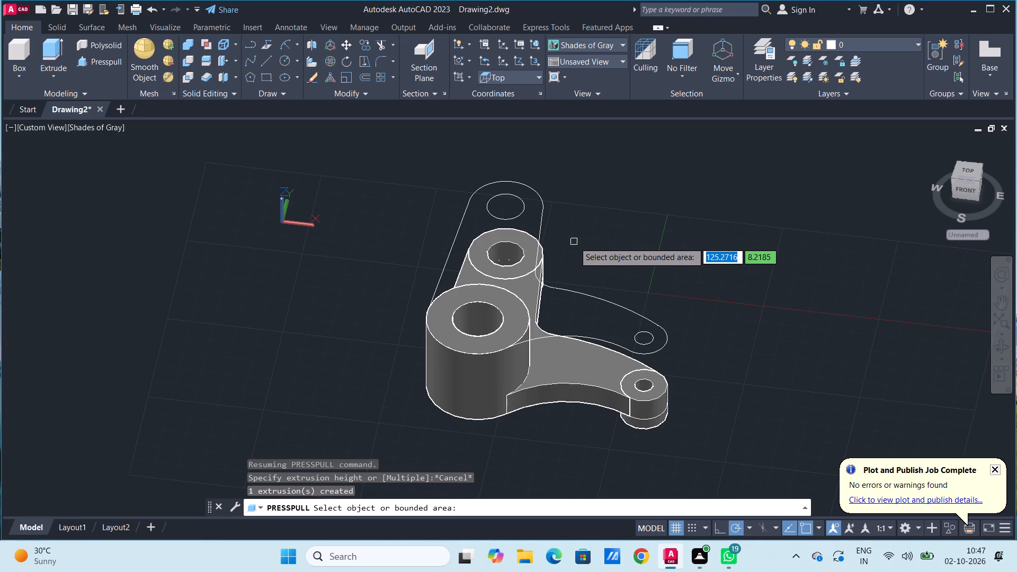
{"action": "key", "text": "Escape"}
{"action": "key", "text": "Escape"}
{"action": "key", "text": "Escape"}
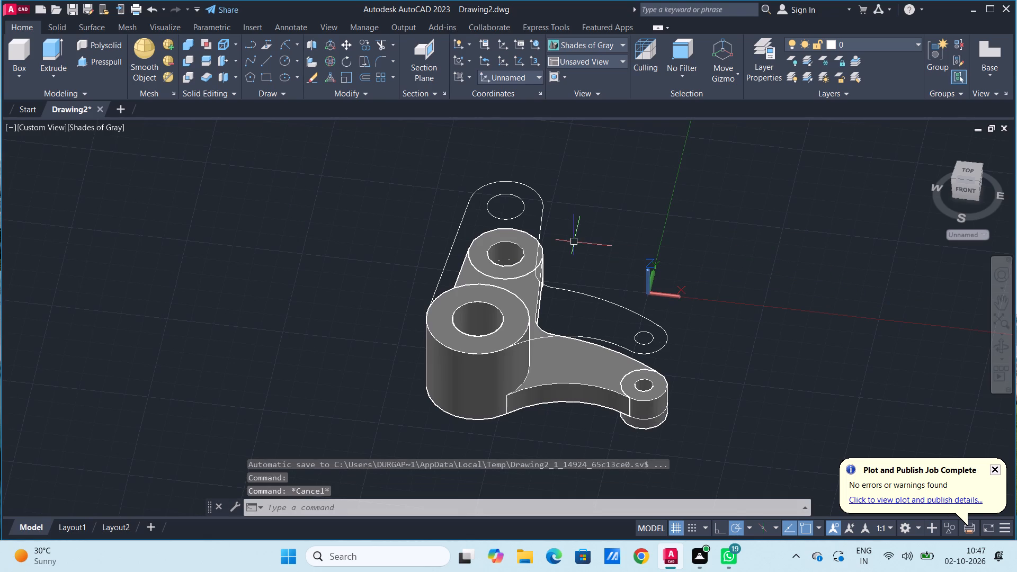
Examine the lever and the raised outline from the Bottom, Left, Right, Front and Back views.
{"action": "left_click", "coordinate": [33, 128]}
{"action": "left_click", "coordinate": [60, 173]}
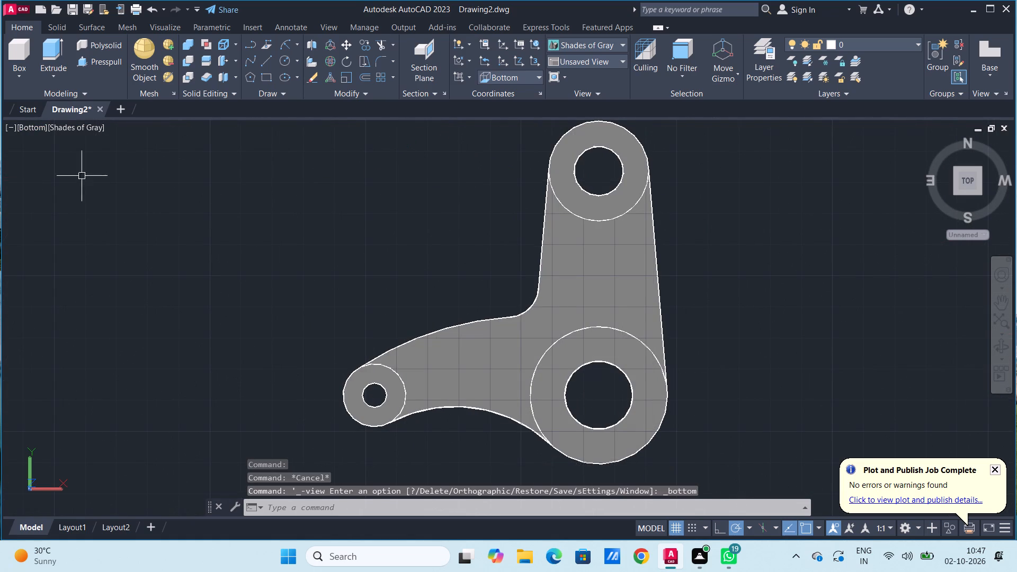
{"action": "left_click", "coordinate": [34, 132]}
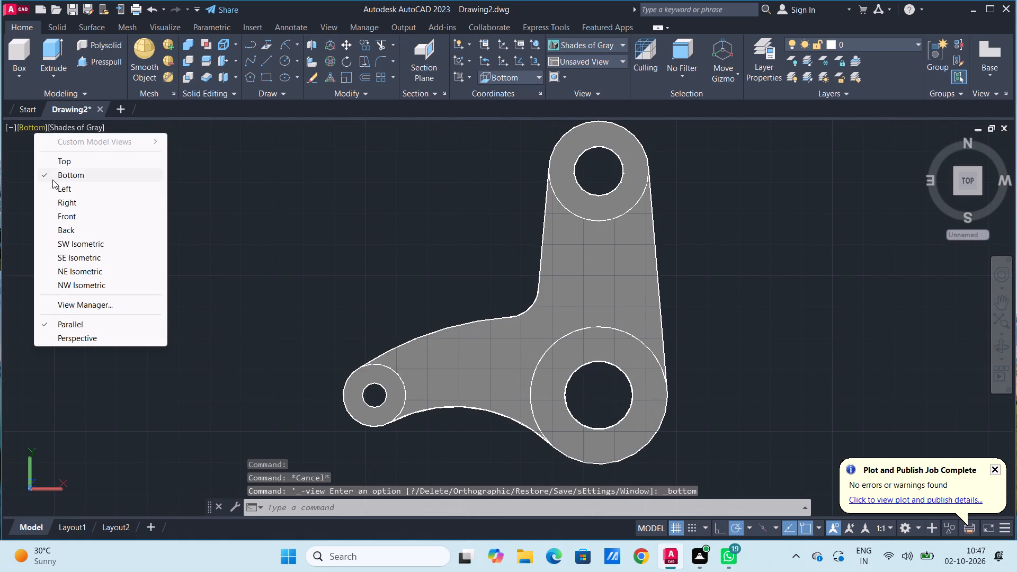
{"action": "left_click", "coordinate": [55, 185]}
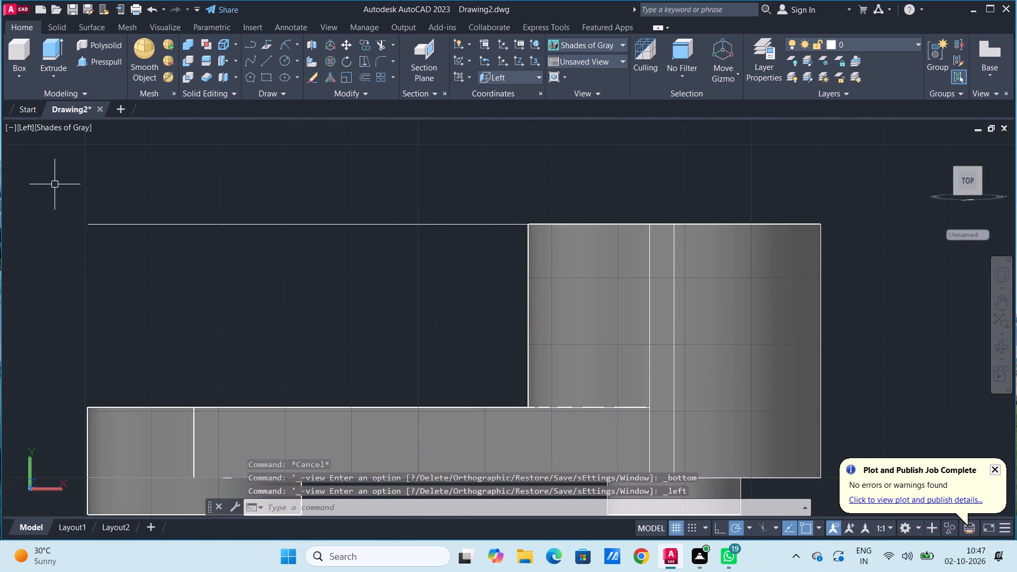
{"action": "left_click", "coordinate": [27, 131]}
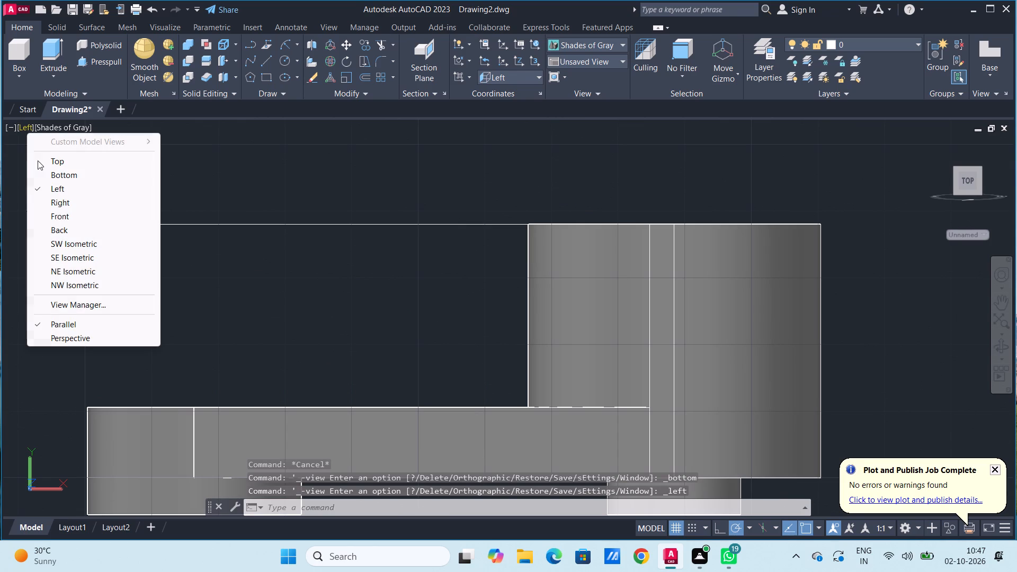
{"action": "left_click", "coordinate": [53, 201]}
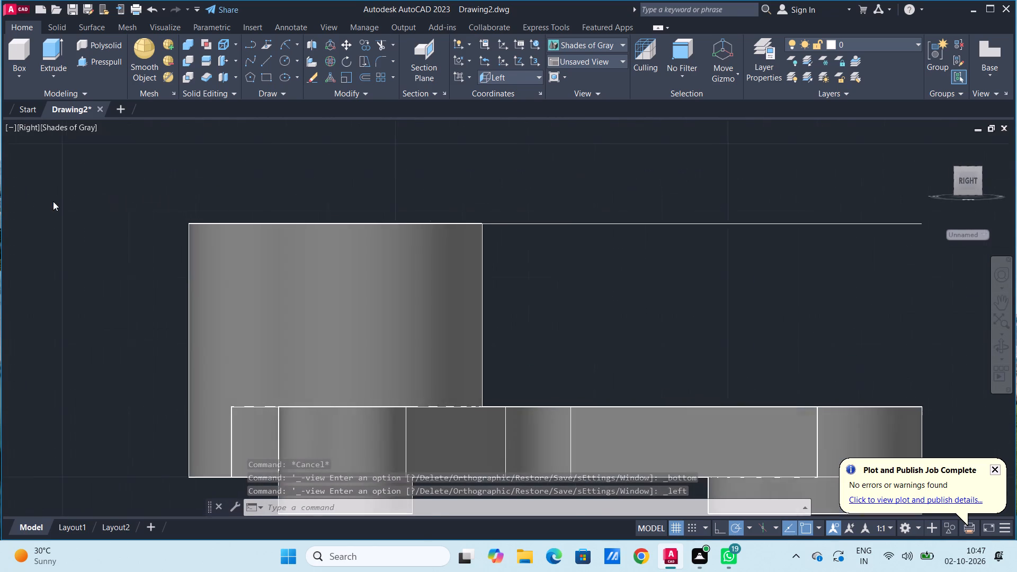
{"action": "left_click", "coordinate": [36, 132]}
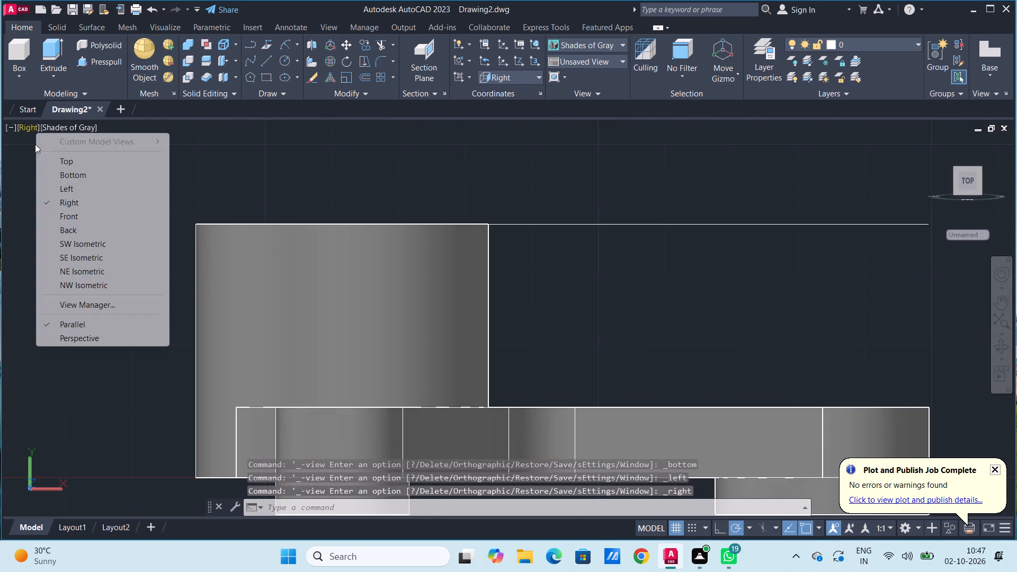
{"action": "left_click", "coordinate": [71, 219]}
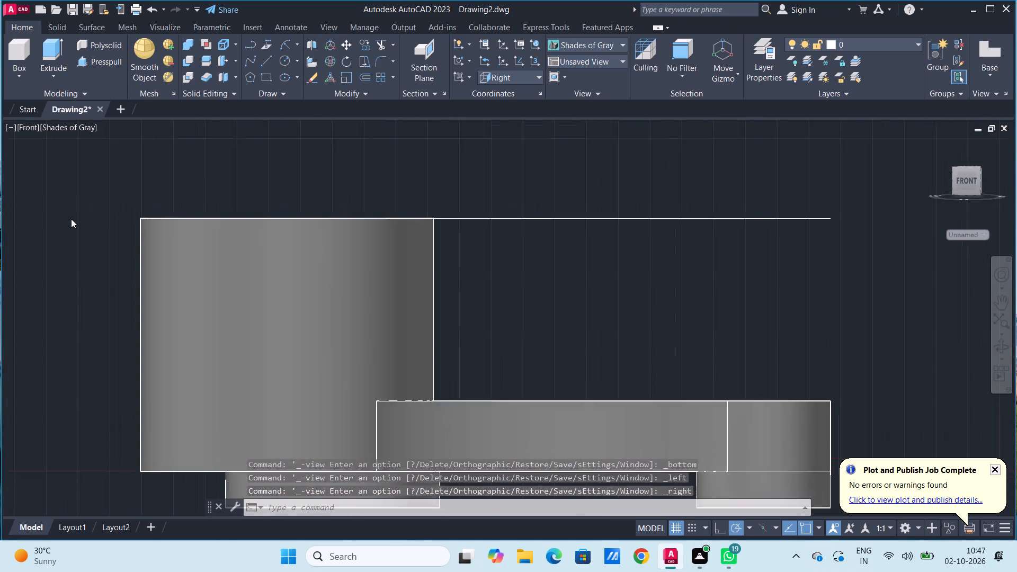
{"action": "left_click", "coordinate": [34, 132]}
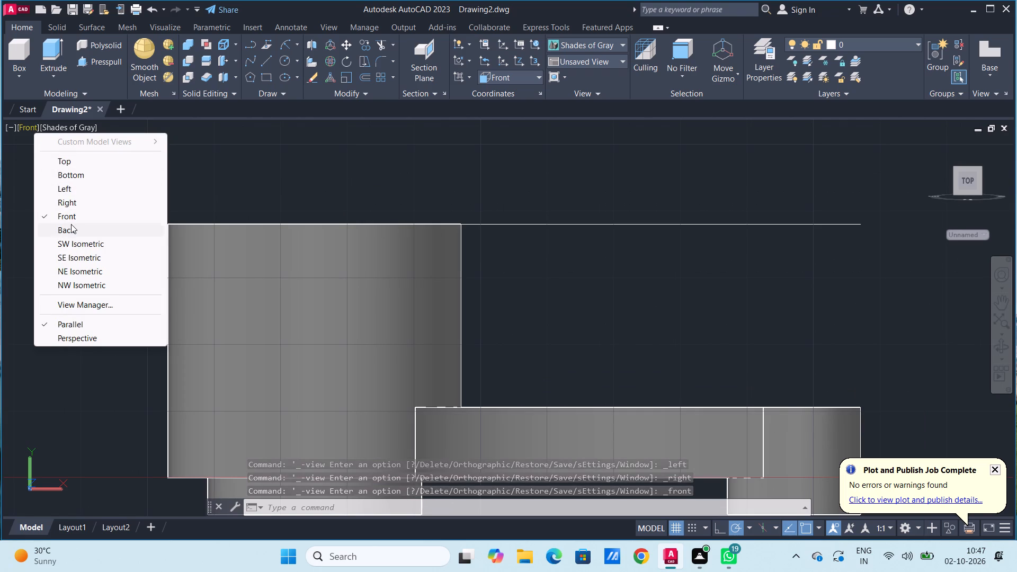
{"action": "left_click", "coordinate": [71, 228]}
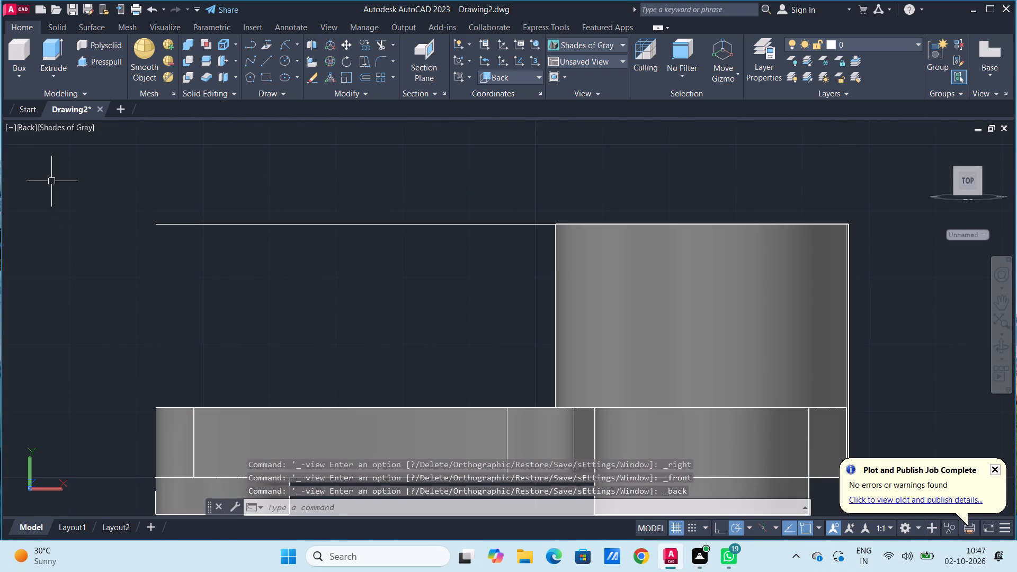
{"action": "scroll", "coordinate": [252, 215], "scroll_direction": "up", "scroll_amount": 2}
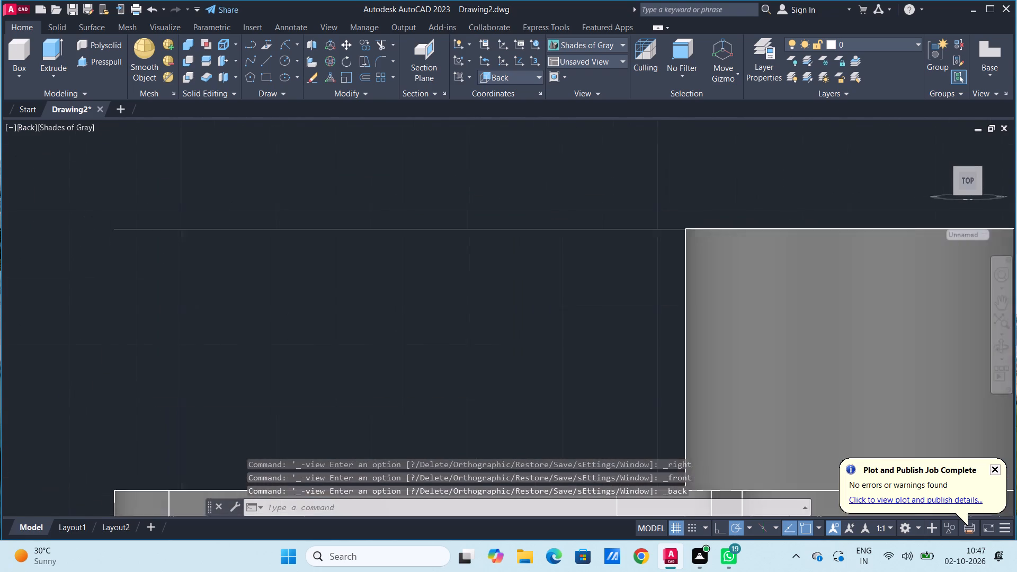
{"action": "scroll", "coordinate": [252, 215], "scroll_direction": "down", "scroll_amount": 5}
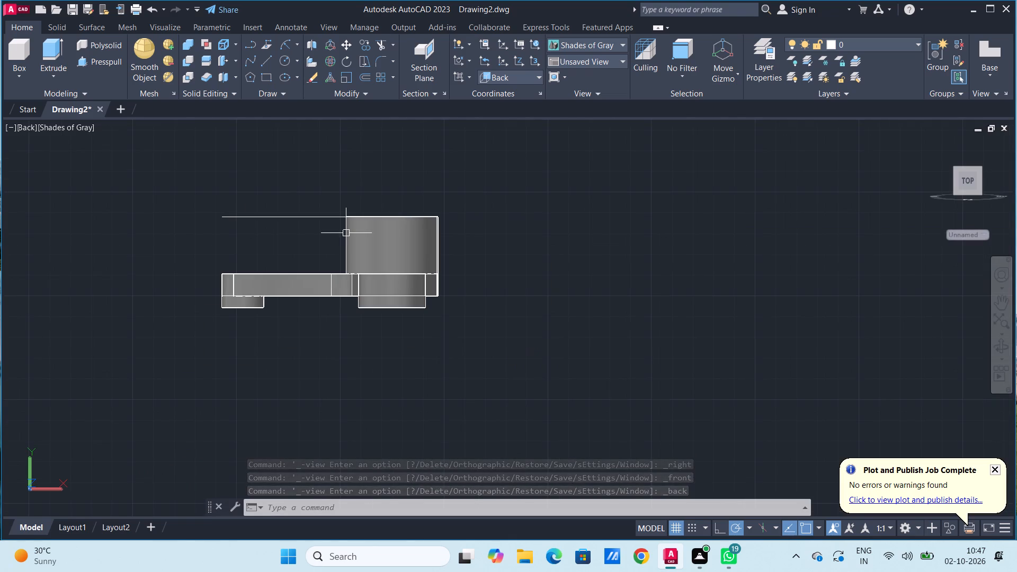
{"action": "scroll", "coordinate": [198, 174], "scroll_direction": "up", "scroll_amount": 2}
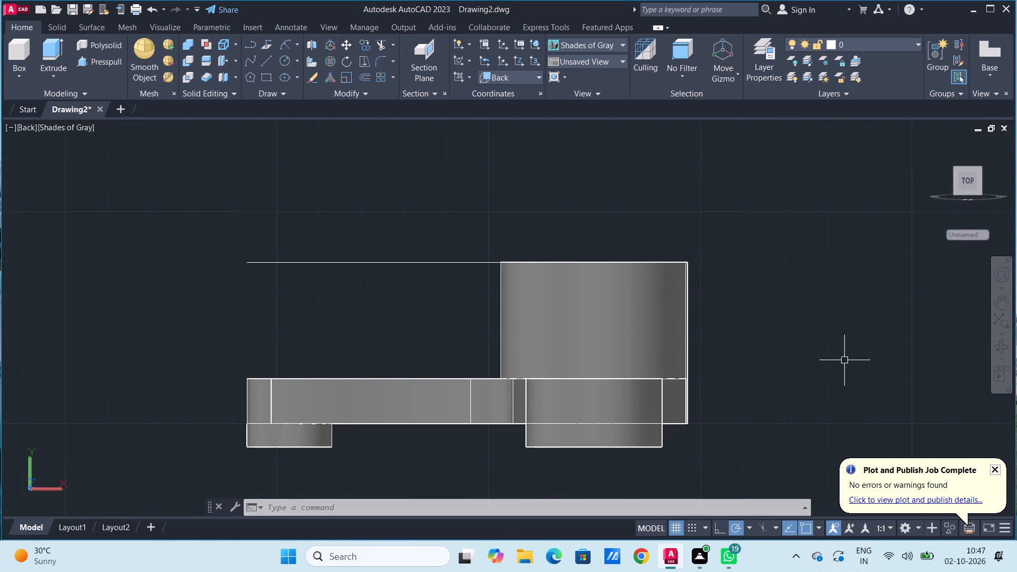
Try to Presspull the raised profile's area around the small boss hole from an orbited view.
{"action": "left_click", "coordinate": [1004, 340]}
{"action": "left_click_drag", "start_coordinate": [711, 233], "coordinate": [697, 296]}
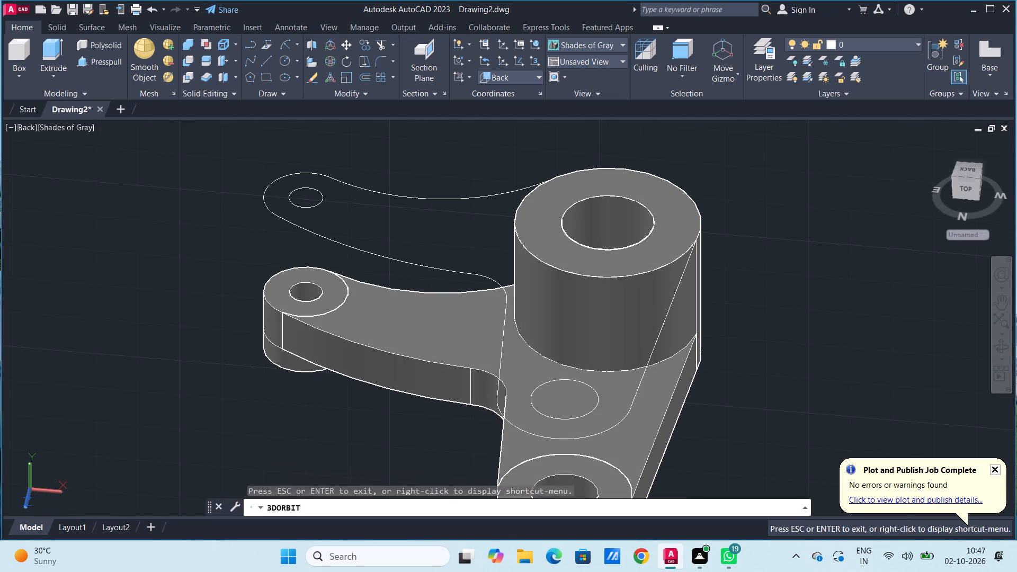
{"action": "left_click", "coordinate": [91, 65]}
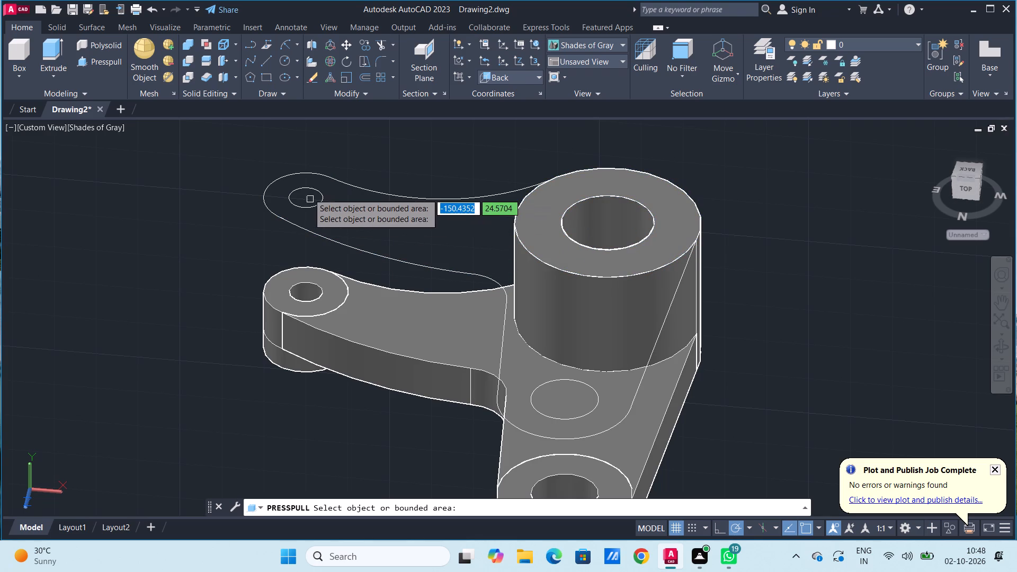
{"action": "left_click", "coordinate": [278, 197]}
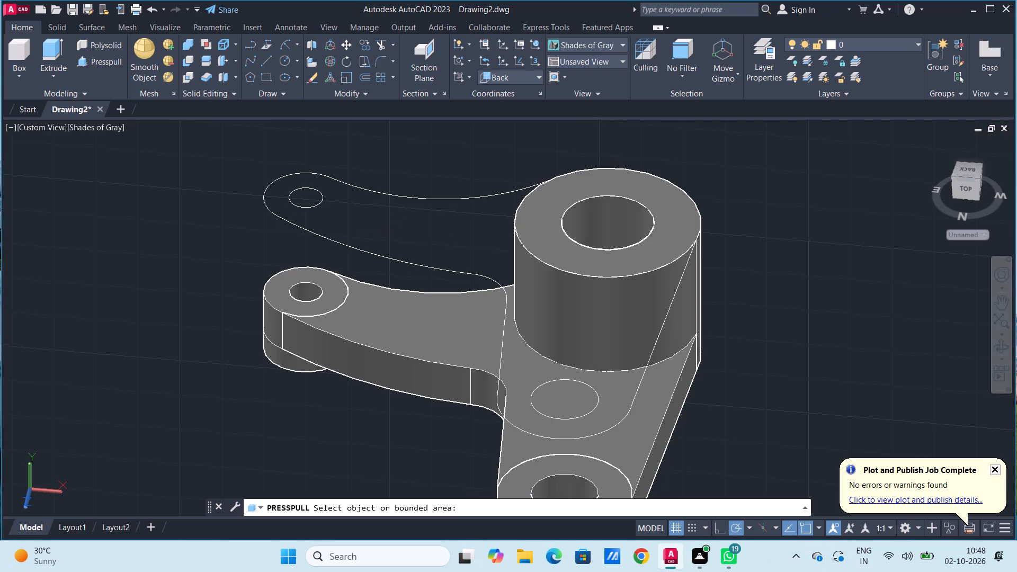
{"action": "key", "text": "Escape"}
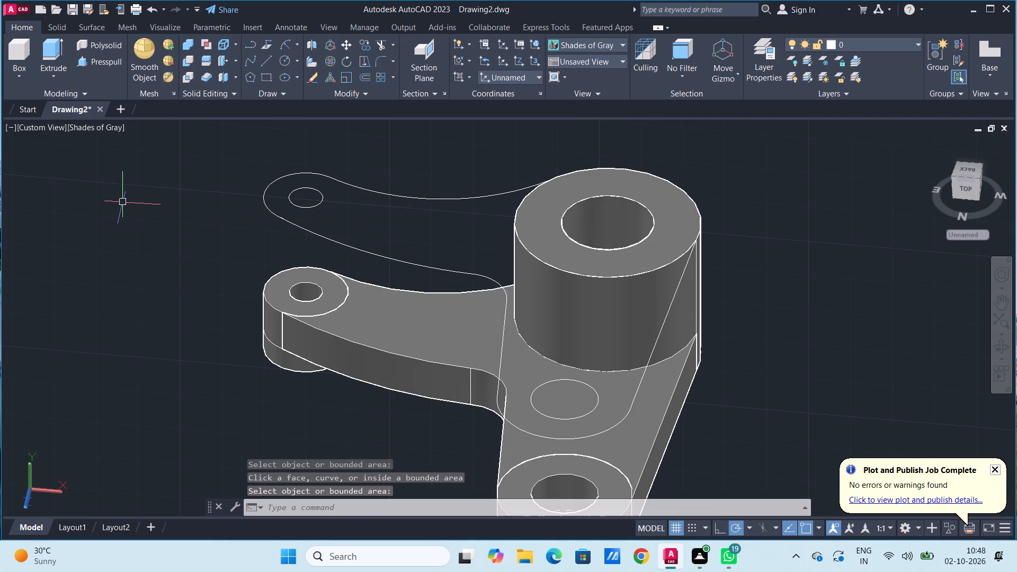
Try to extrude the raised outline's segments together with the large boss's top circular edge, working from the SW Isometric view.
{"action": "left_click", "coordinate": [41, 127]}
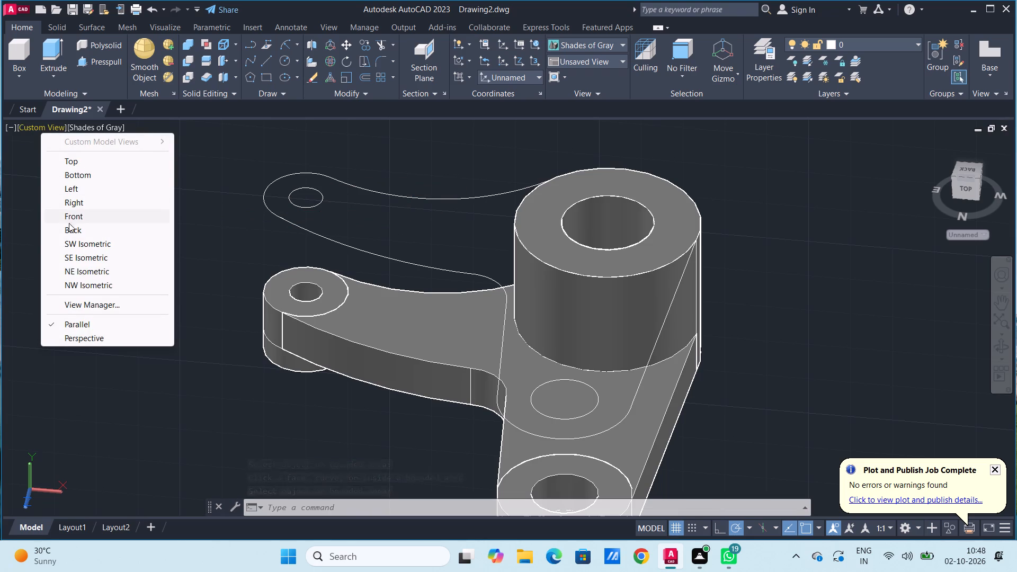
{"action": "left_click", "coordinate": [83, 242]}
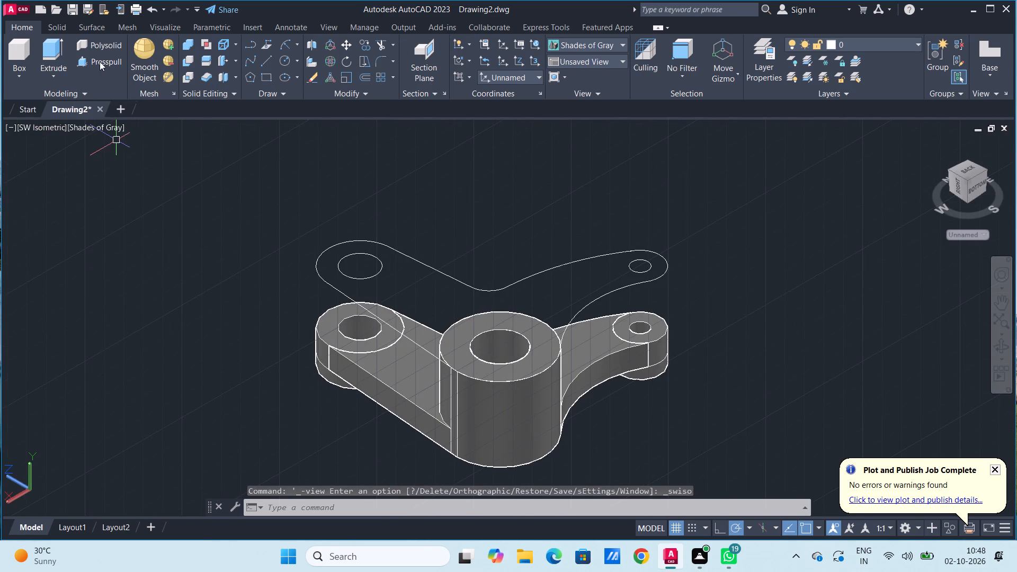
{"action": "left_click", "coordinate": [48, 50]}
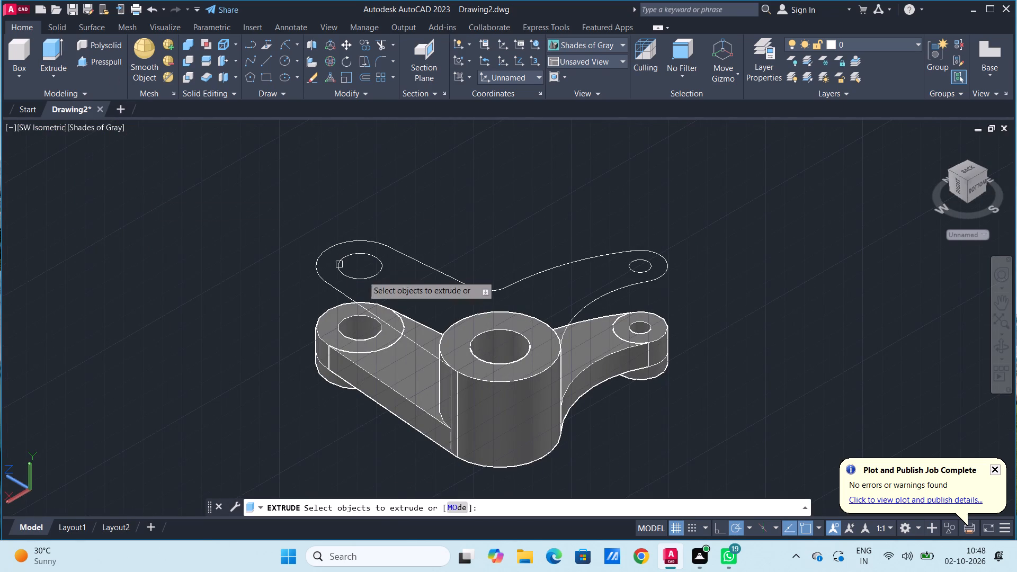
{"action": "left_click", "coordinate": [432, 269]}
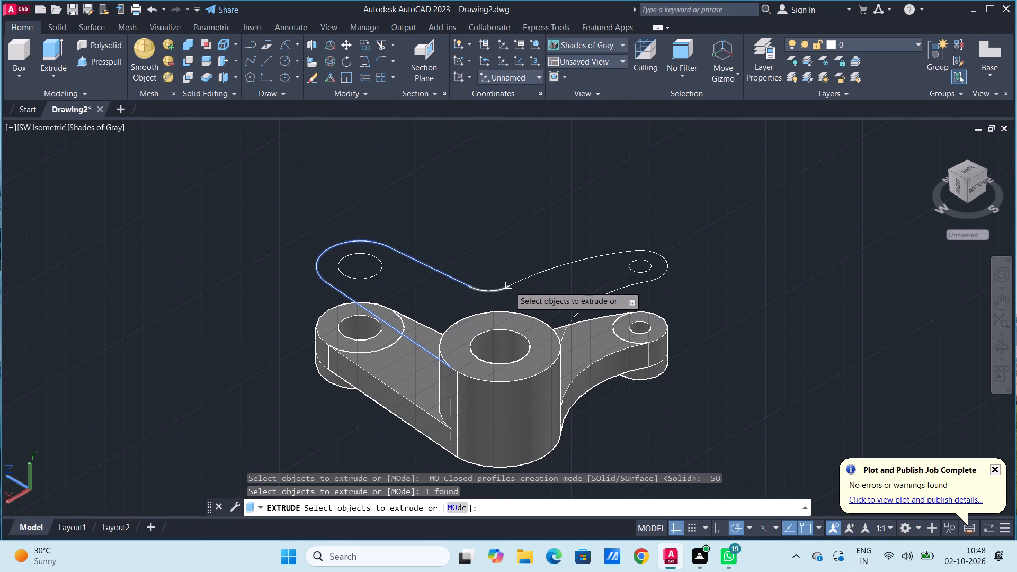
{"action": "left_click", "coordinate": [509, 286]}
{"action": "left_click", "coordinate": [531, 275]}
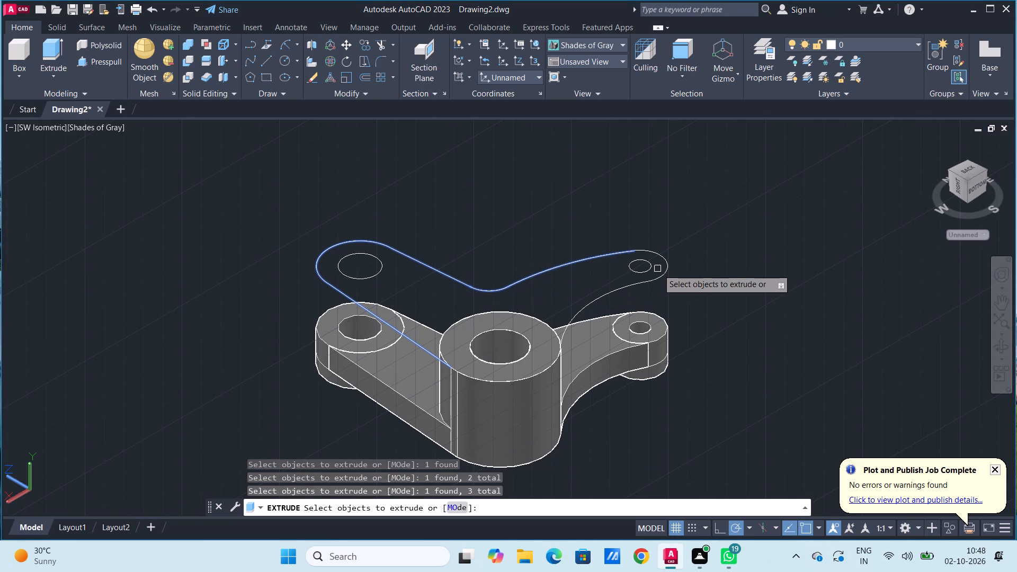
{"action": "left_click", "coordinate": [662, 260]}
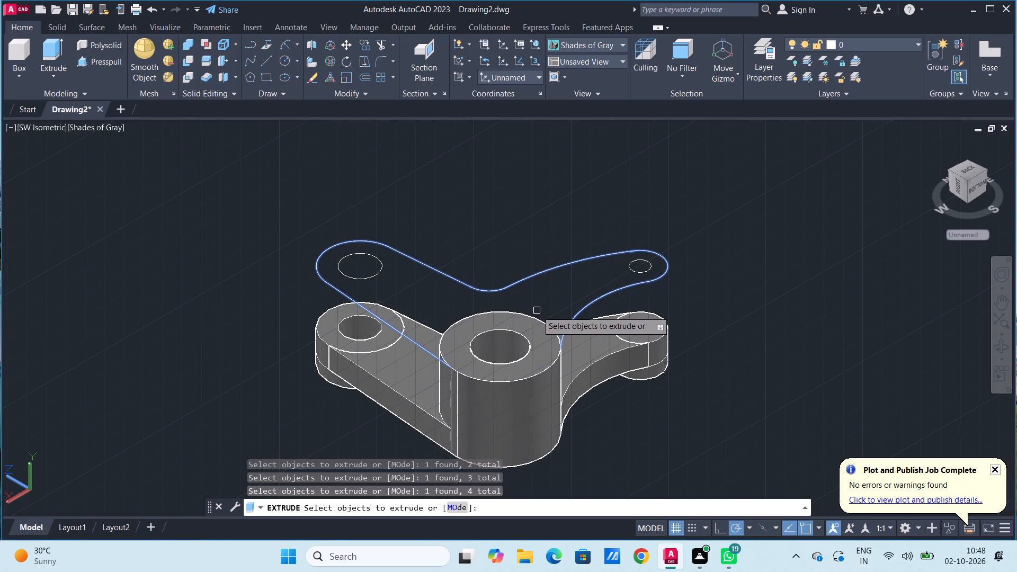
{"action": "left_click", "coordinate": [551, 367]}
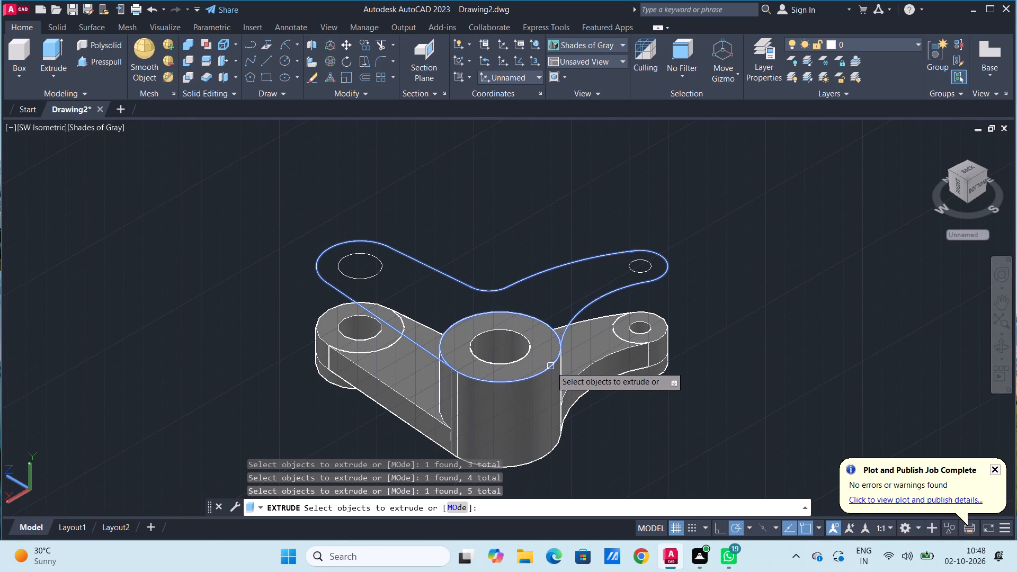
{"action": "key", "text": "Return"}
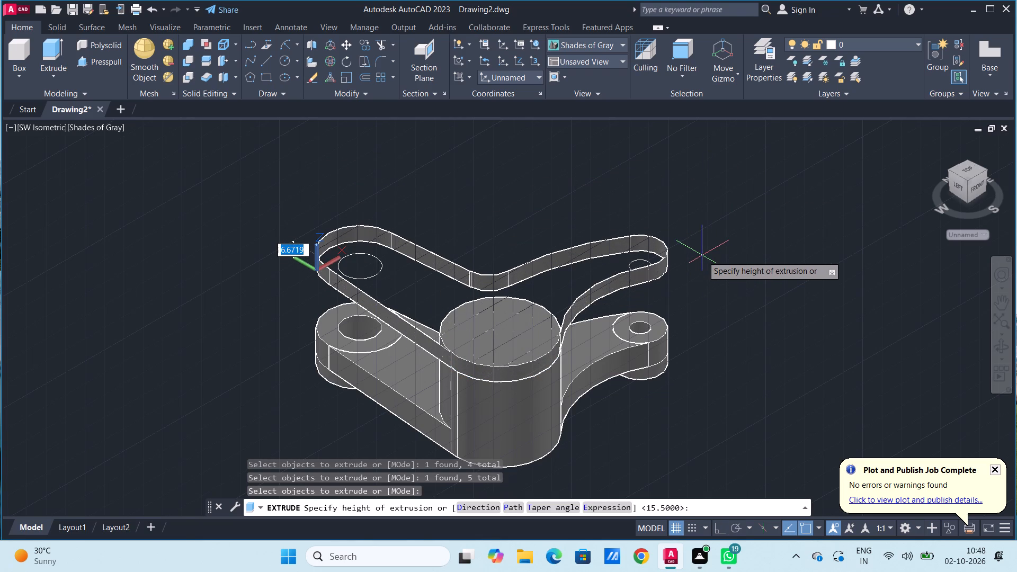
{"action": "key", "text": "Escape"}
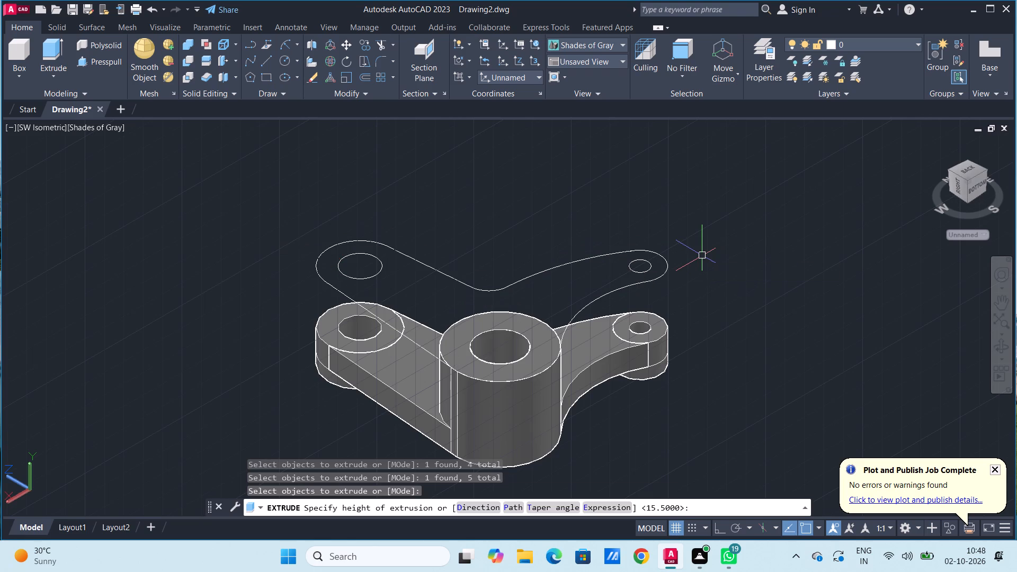
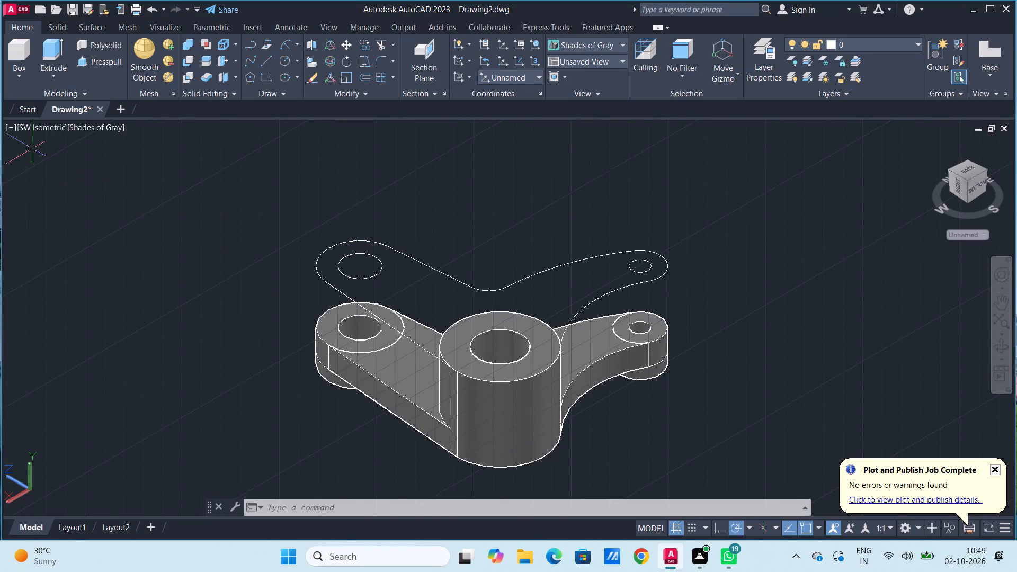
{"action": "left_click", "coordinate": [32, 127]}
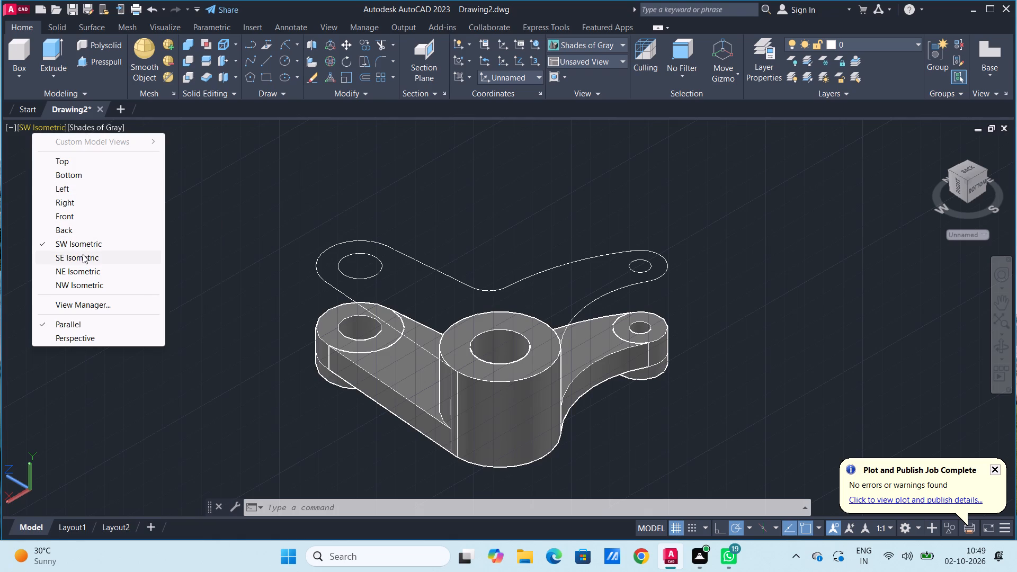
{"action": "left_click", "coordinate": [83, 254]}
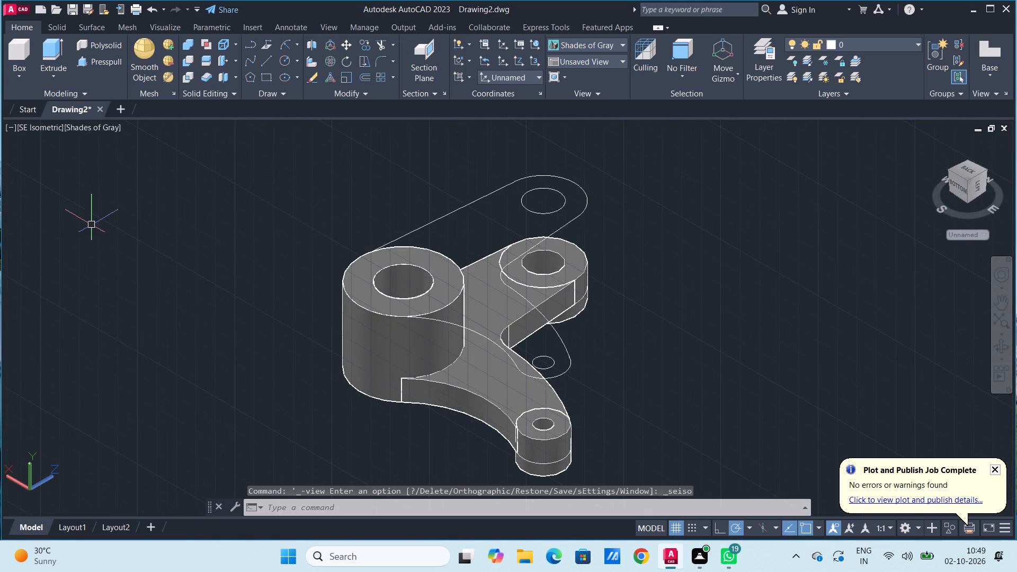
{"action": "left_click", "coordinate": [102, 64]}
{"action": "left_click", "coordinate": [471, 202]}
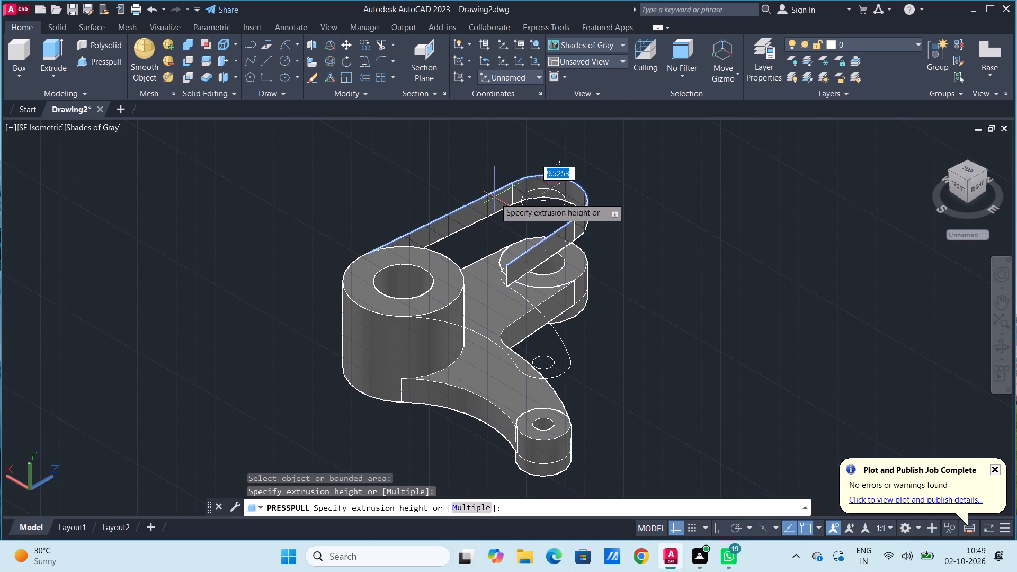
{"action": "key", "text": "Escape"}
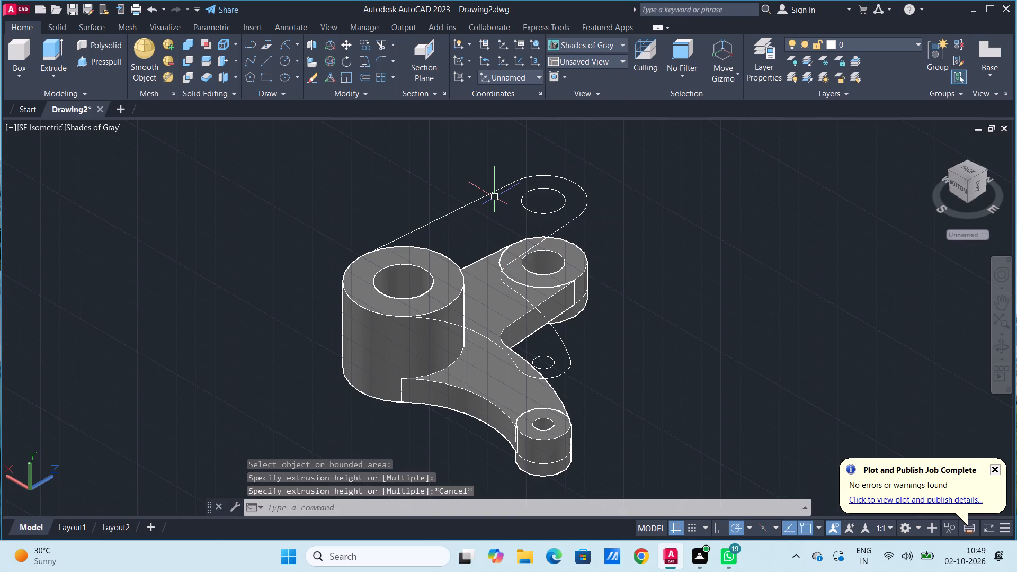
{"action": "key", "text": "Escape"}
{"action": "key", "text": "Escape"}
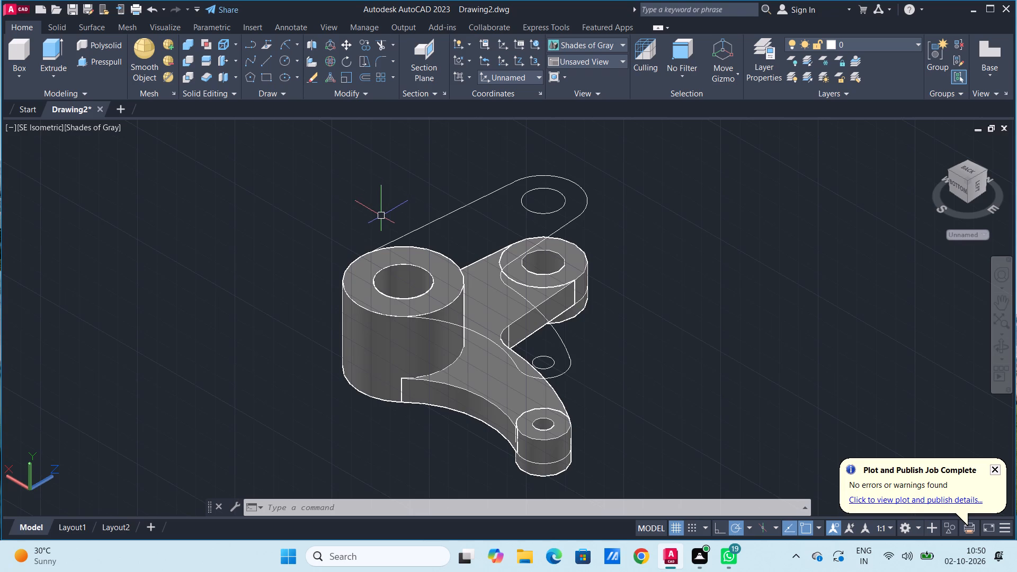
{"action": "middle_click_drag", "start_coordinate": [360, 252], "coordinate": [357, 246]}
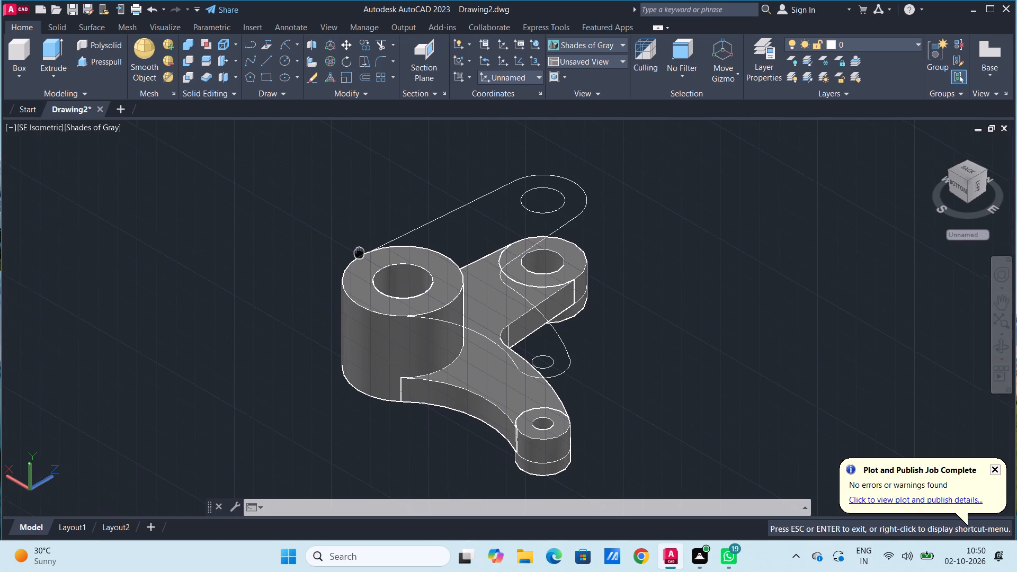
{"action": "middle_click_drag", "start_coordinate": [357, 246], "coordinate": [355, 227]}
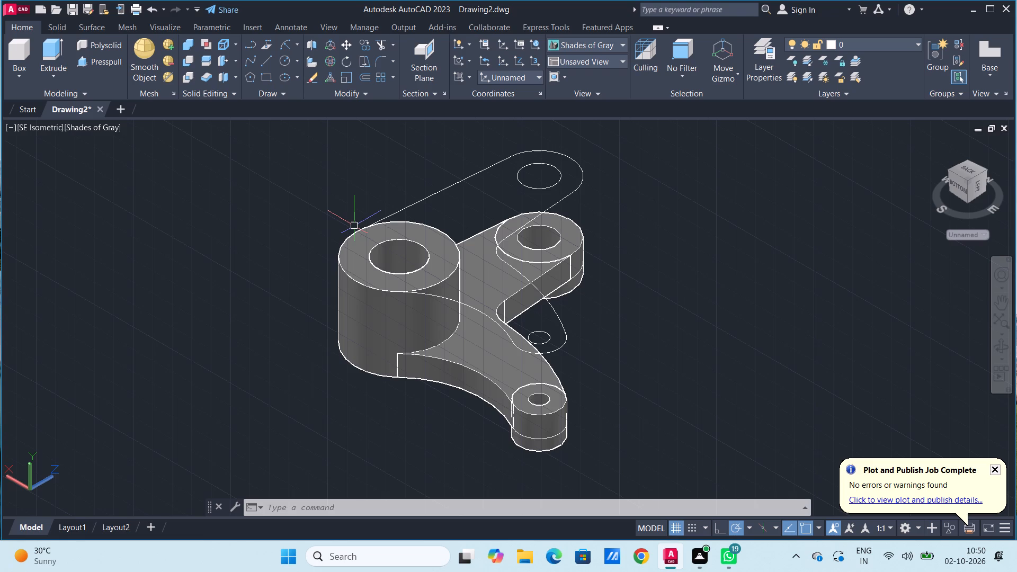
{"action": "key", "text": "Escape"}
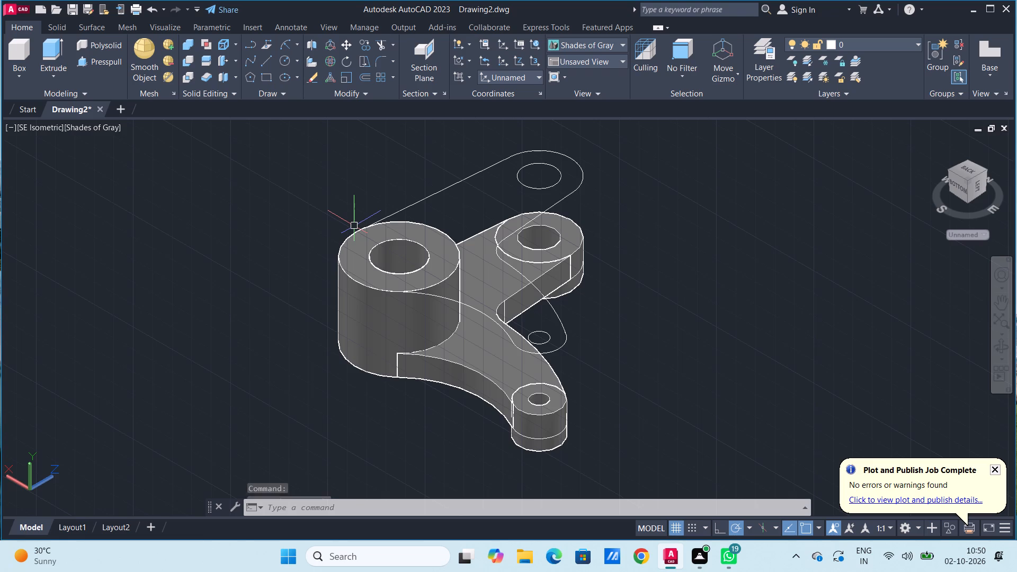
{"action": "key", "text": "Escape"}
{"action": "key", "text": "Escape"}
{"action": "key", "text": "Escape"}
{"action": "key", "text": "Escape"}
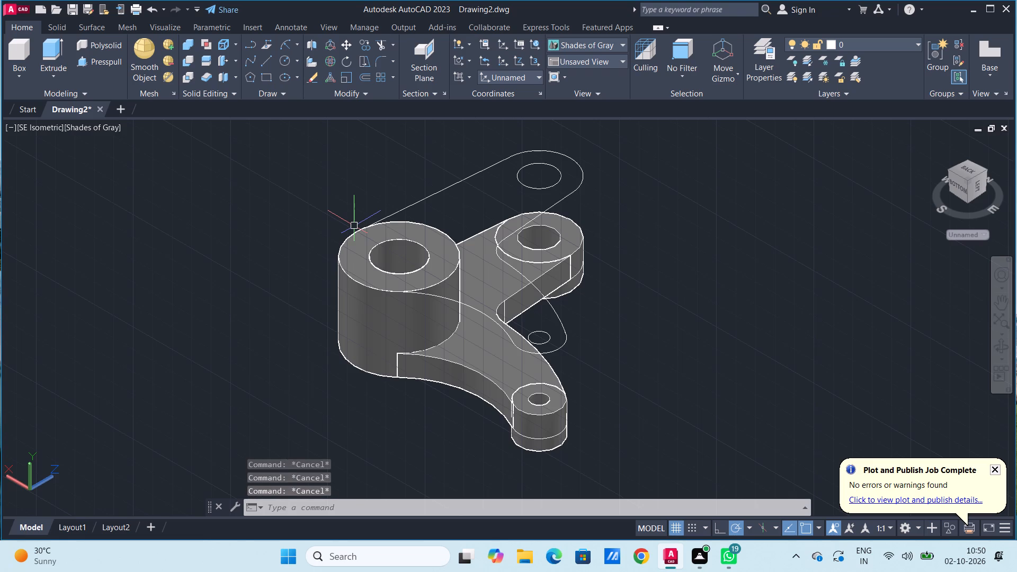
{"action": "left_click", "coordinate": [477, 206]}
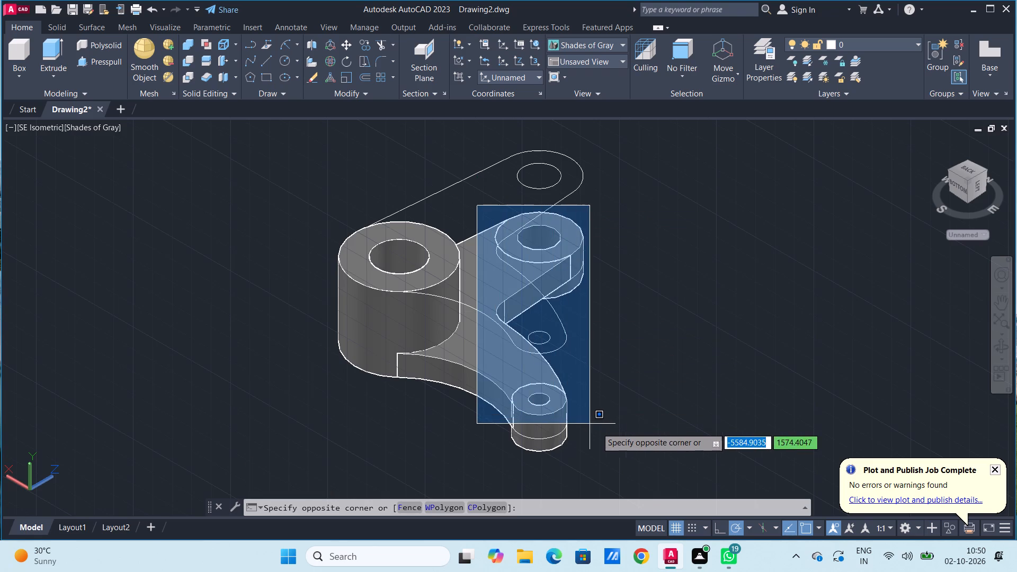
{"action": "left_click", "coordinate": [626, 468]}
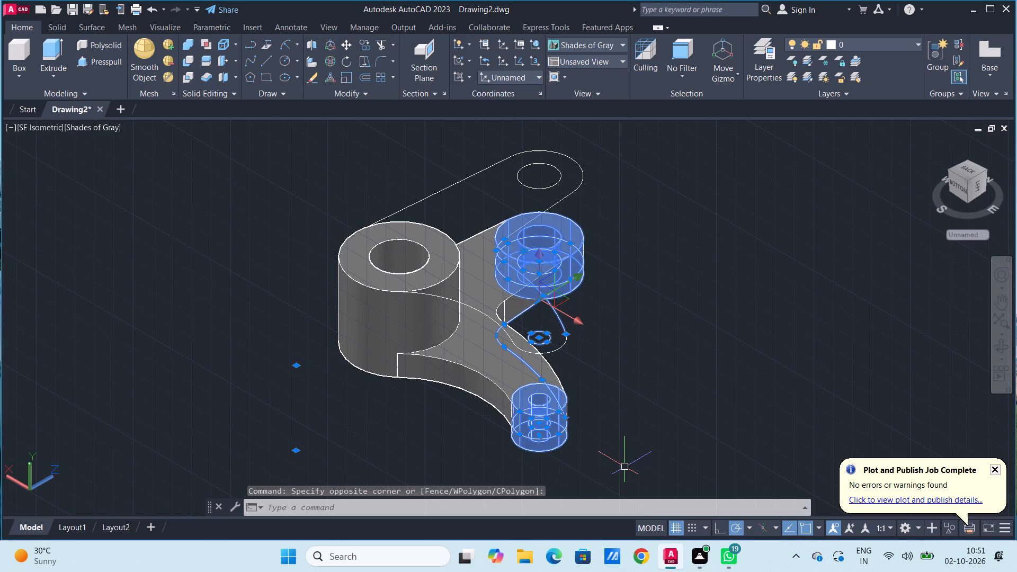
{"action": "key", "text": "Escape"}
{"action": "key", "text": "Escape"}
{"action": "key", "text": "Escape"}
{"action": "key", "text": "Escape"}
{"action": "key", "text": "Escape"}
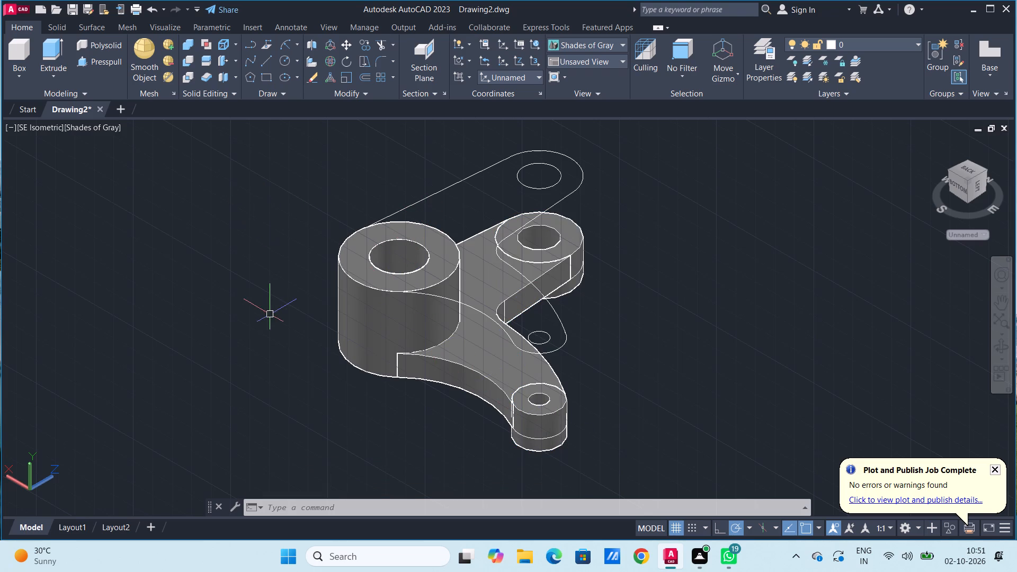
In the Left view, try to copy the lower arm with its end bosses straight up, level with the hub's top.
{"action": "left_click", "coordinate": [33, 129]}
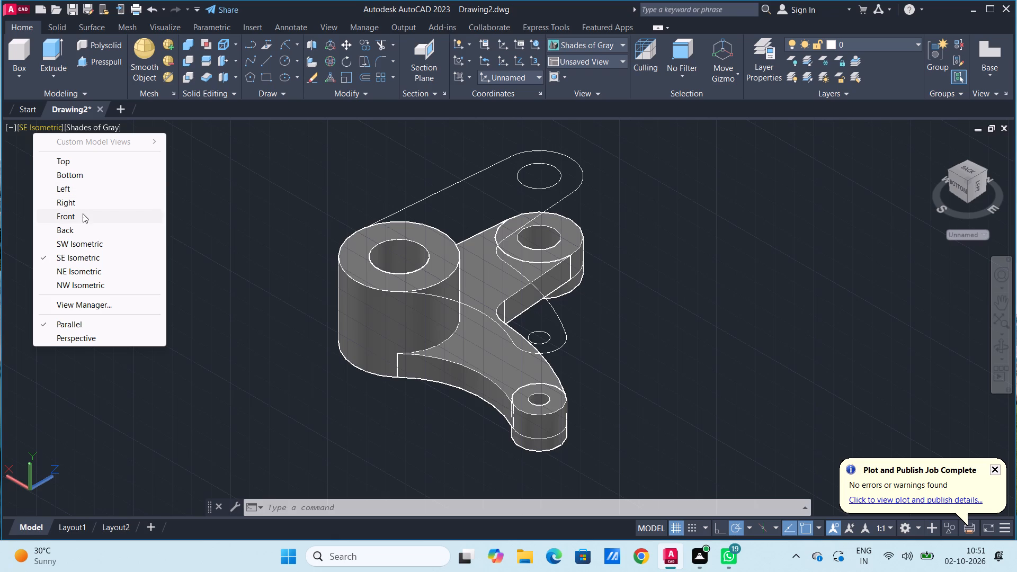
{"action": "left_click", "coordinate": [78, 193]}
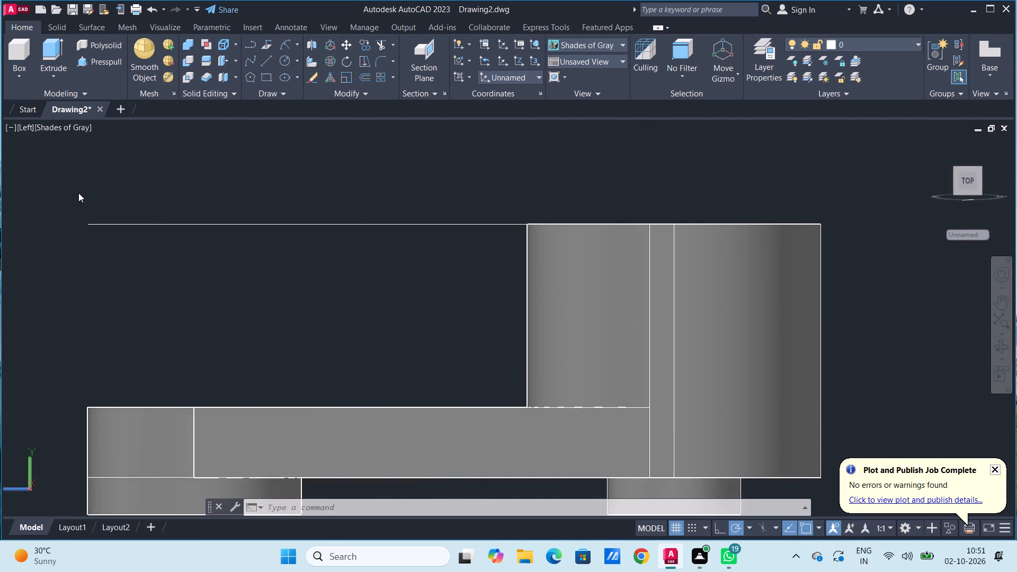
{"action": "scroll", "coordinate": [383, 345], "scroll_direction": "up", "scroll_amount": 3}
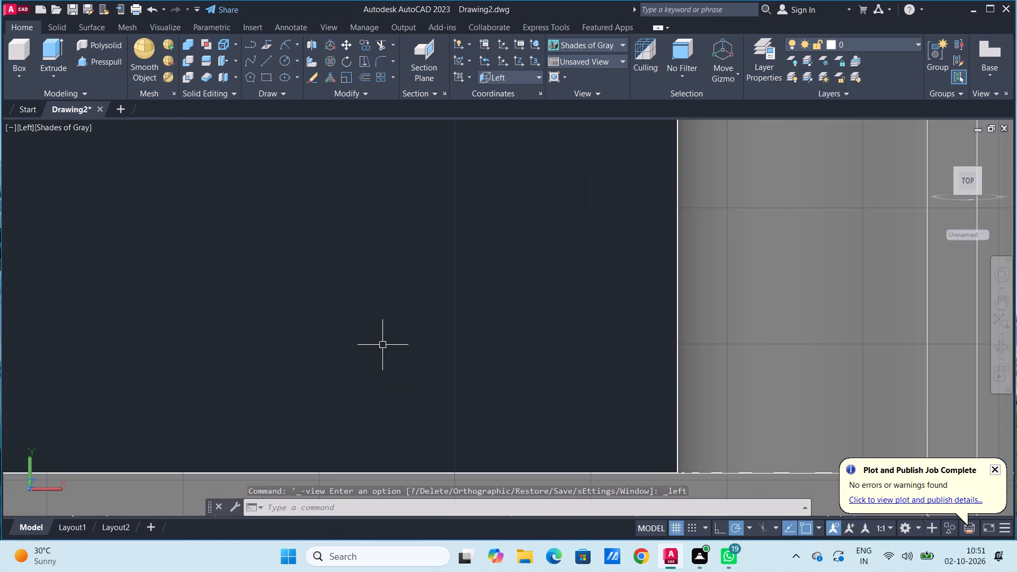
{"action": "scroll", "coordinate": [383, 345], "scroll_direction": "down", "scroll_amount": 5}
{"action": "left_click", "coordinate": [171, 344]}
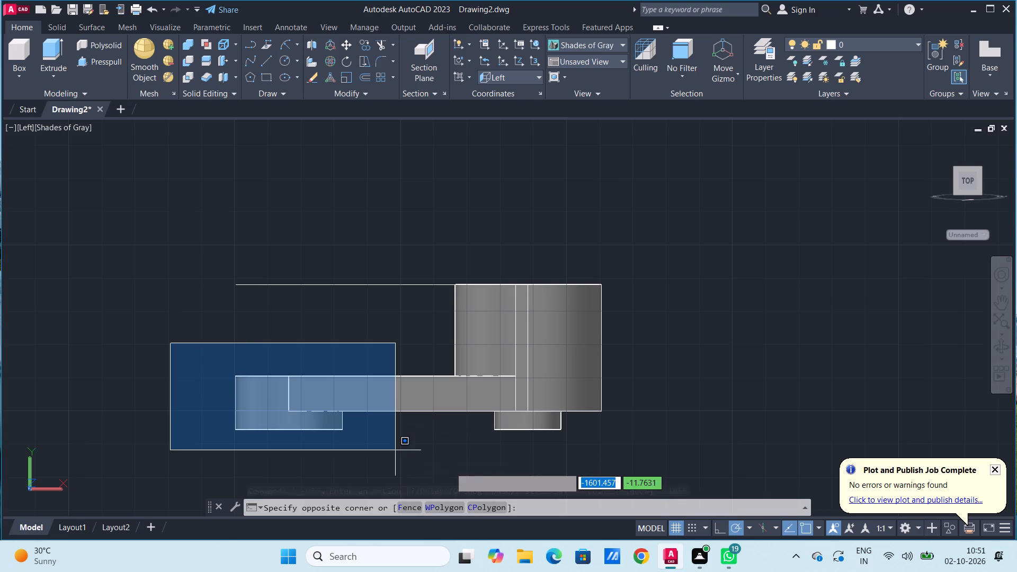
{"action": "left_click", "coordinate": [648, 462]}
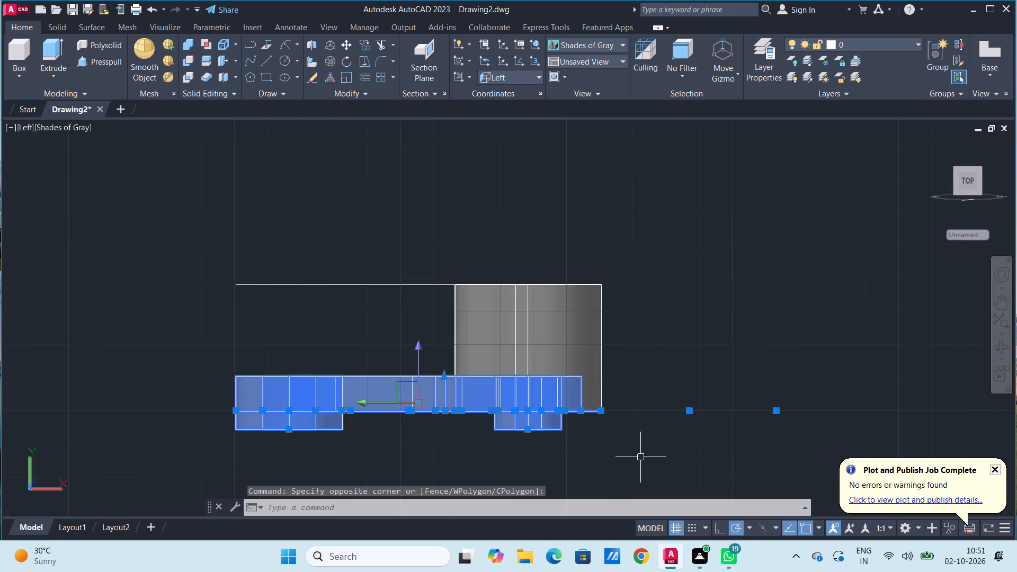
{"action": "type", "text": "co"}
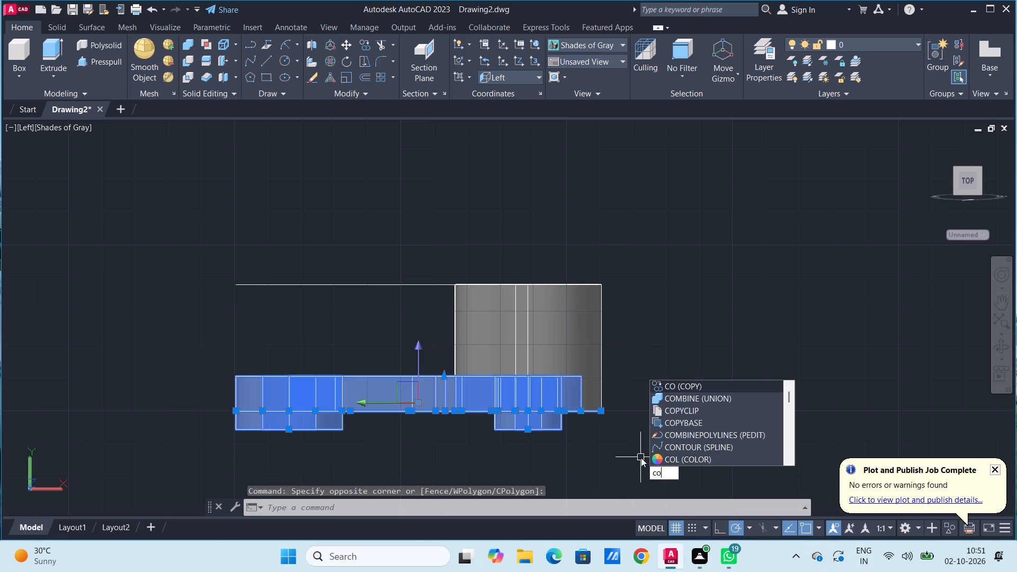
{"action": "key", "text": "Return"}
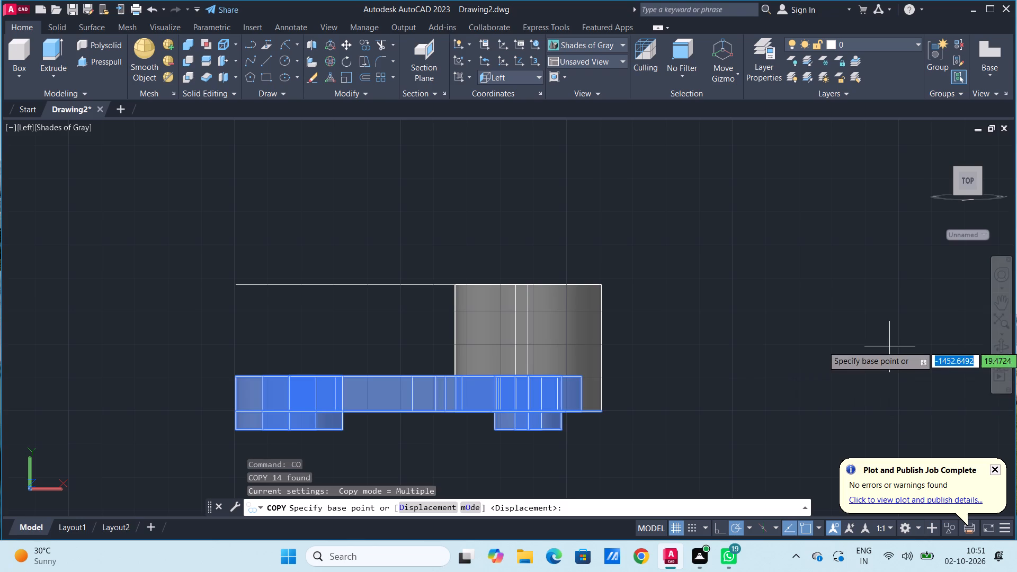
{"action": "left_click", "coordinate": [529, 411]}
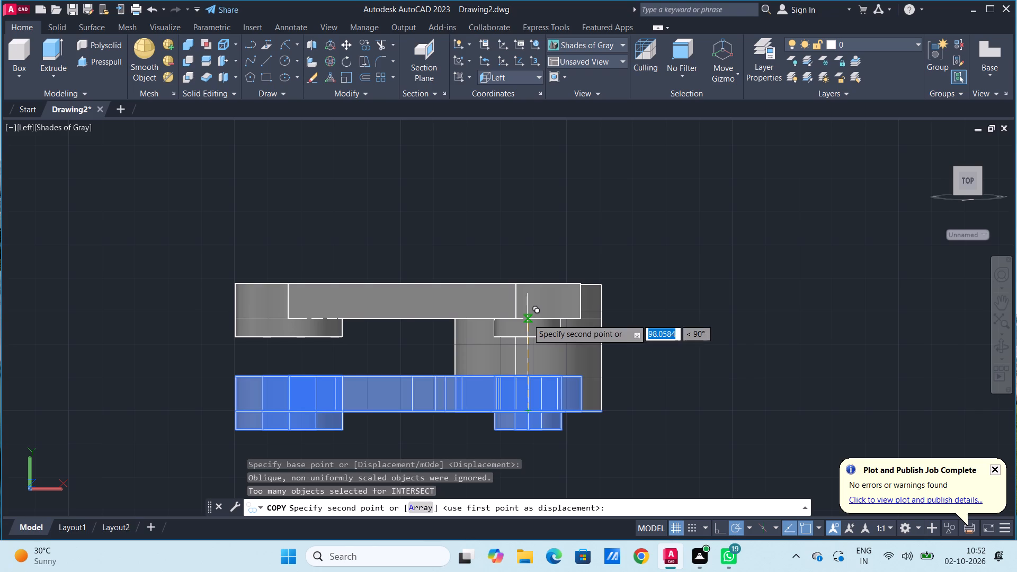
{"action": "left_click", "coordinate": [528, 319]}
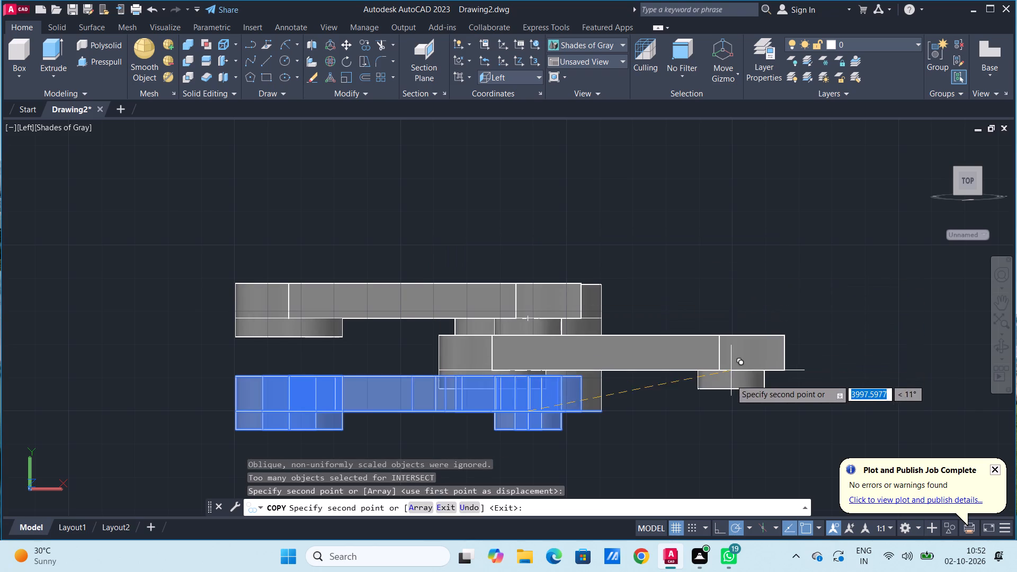
Examine the copied arm's position relative to the hub and original arm from several 3D angles.
{"action": "left_click", "coordinate": [996, 351]}
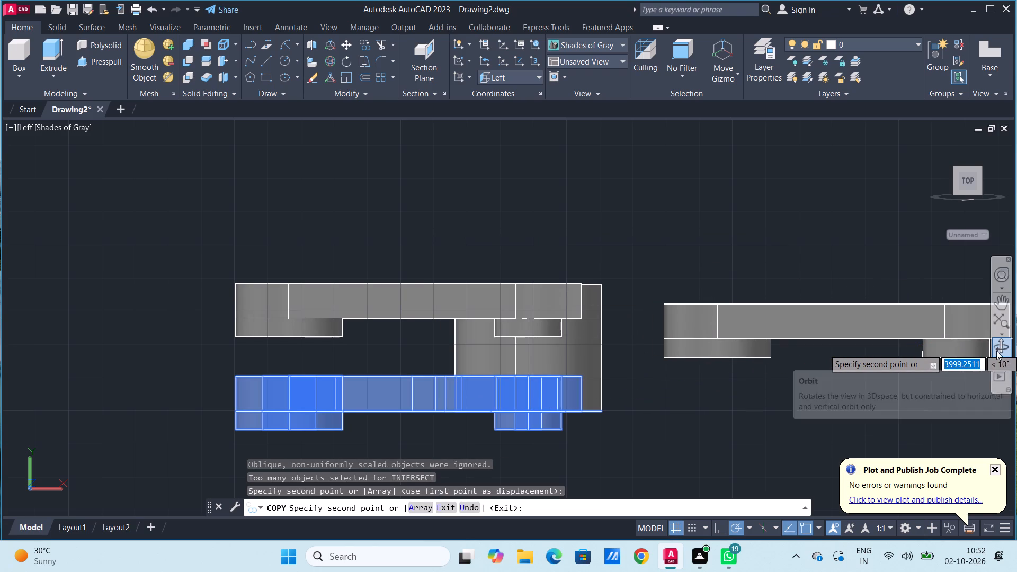
{"action": "left_click_drag", "start_coordinate": [812, 260], "coordinate": [793, 311]}
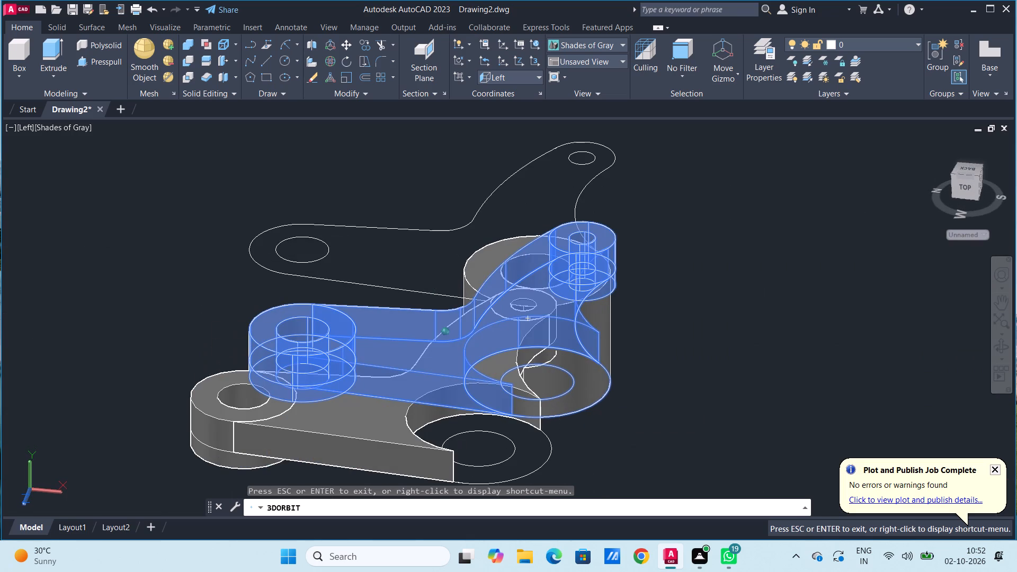
{"action": "left_click_drag", "start_coordinate": [793, 311], "coordinate": [793, 294]}
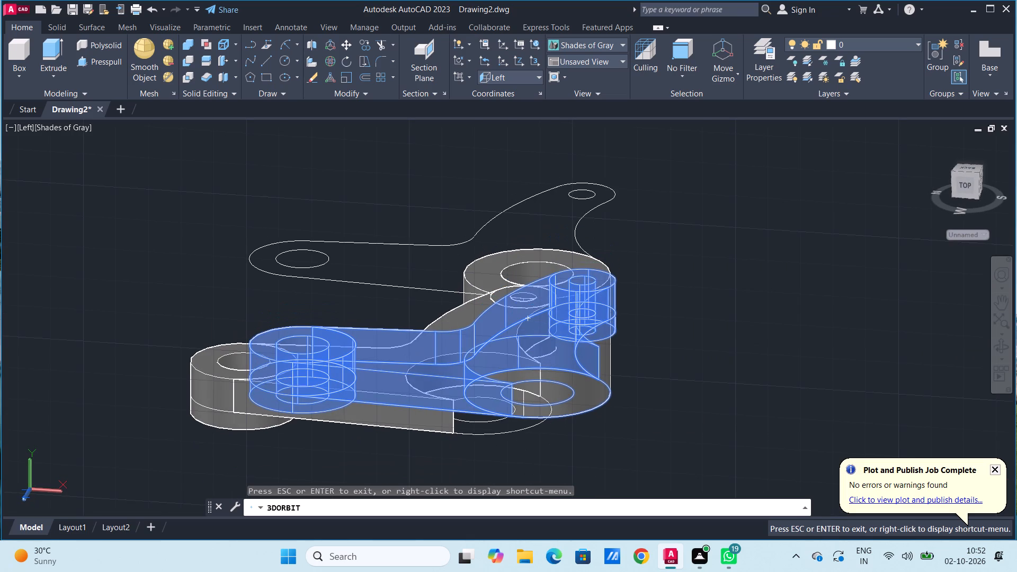
{"action": "key", "text": "Escape"}
{"action": "key", "text": "Escape"}
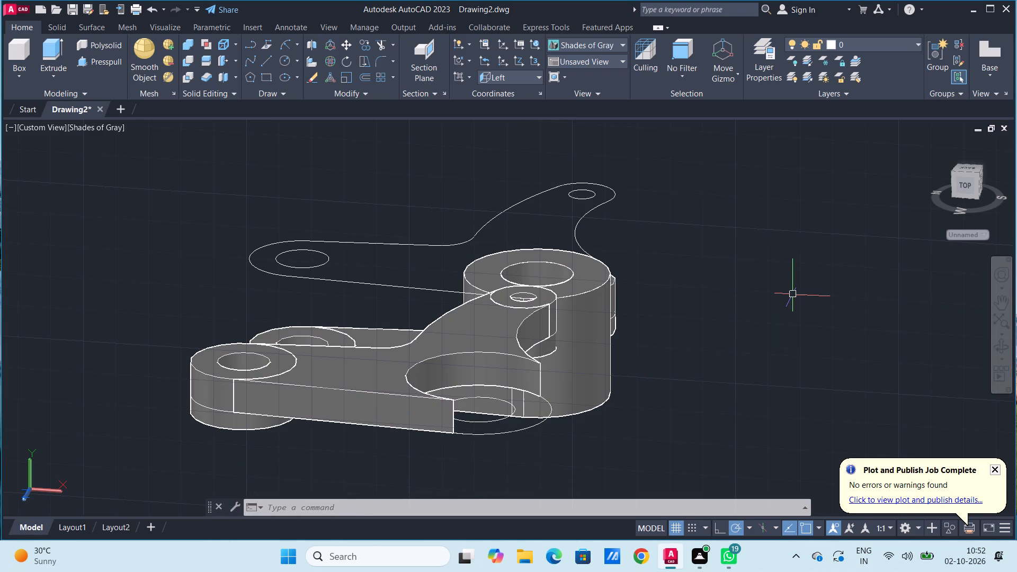
{"action": "left_click", "coordinate": [1005, 346]}
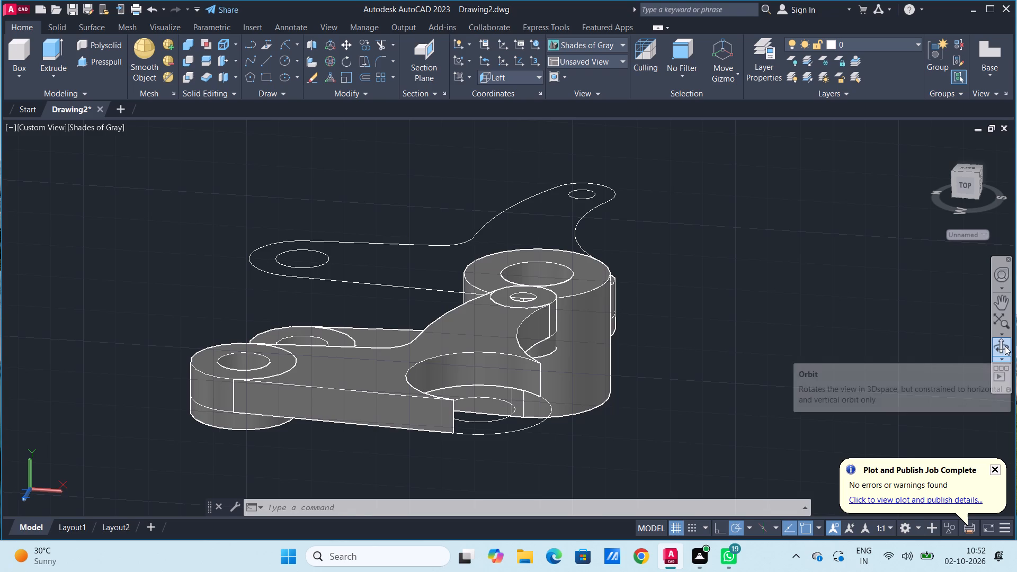
{"action": "left_click_drag", "start_coordinate": [778, 252], "coordinate": [760, 324]}
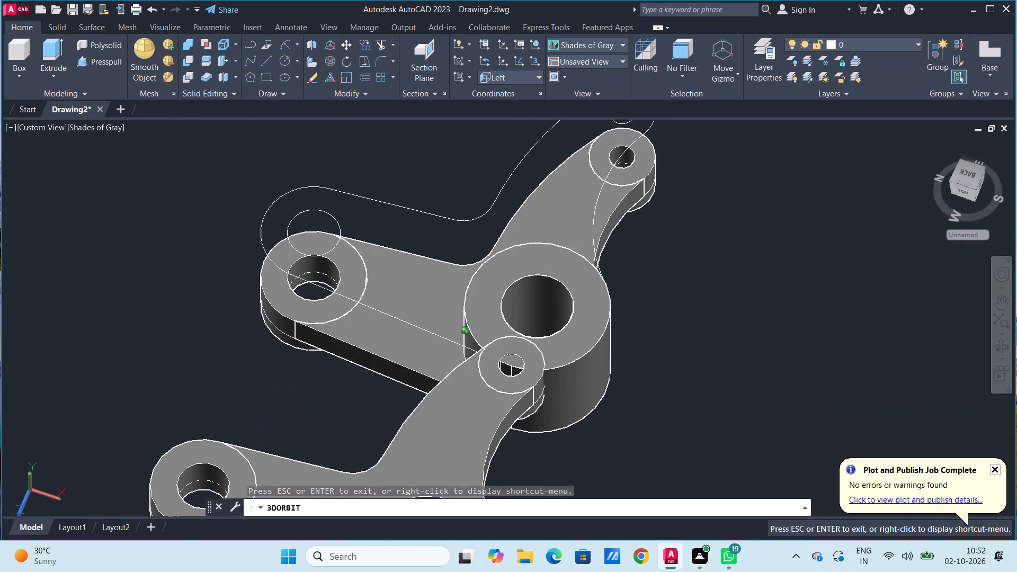
{"action": "left_click_drag", "start_coordinate": [760, 324], "coordinate": [761, 326]}
{"action": "scroll", "coordinate": [727, 351], "scroll_direction": "down", "scroll_amount": 2}
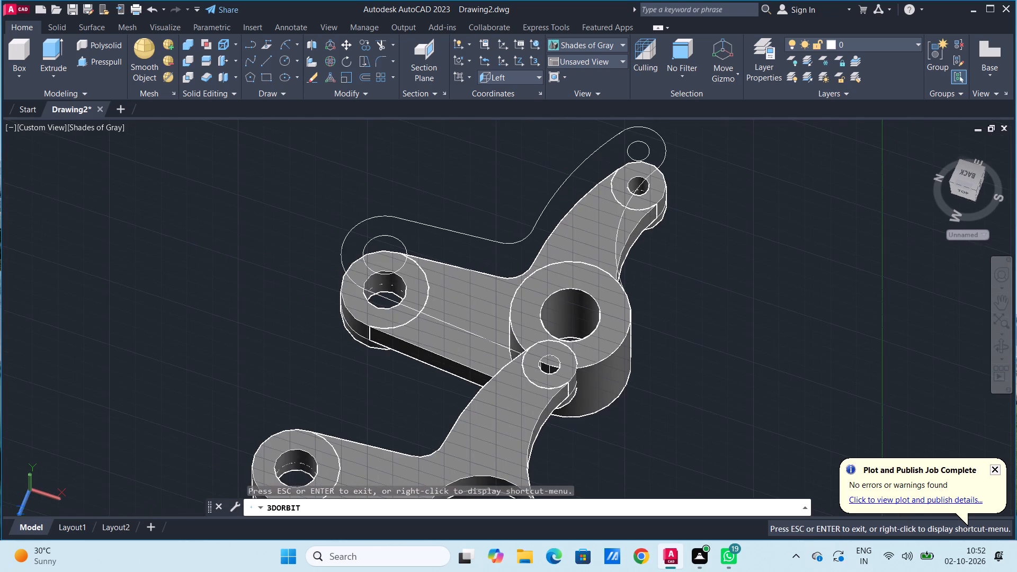
{"action": "scroll", "coordinate": [727, 352], "scroll_direction": "down", "scroll_amount": 2}
{"action": "scroll", "coordinate": [694, 388], "scroll_direction": "up", "scroll_amount": 1}
{"action": "middle_click_drag", "start_coordinate": [689, 362], "coordinate": [689, 348]}
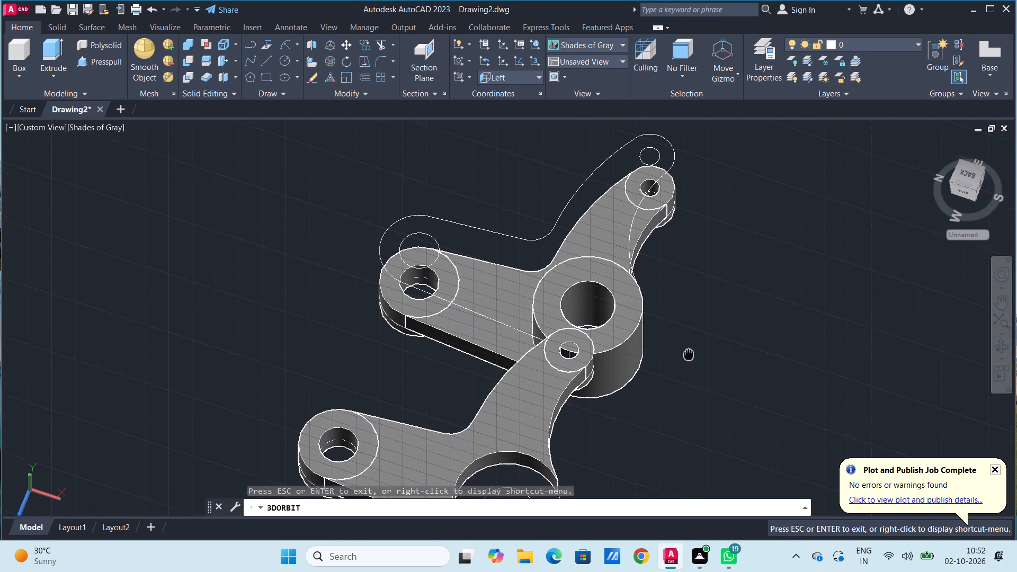
{"action": "middle_click_drag", "start_coordinate": [689, 348], "coordinate": [702, 292]}
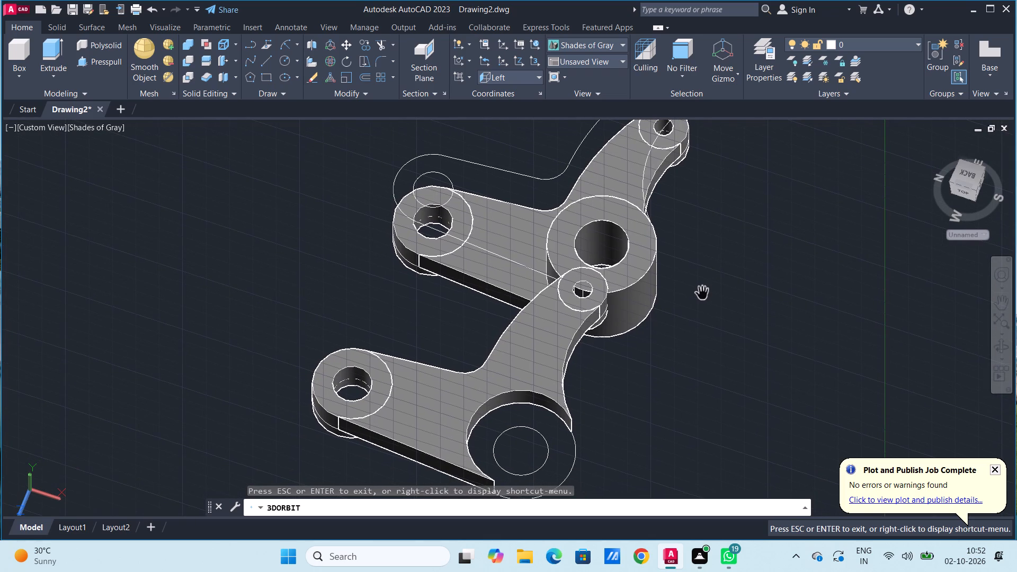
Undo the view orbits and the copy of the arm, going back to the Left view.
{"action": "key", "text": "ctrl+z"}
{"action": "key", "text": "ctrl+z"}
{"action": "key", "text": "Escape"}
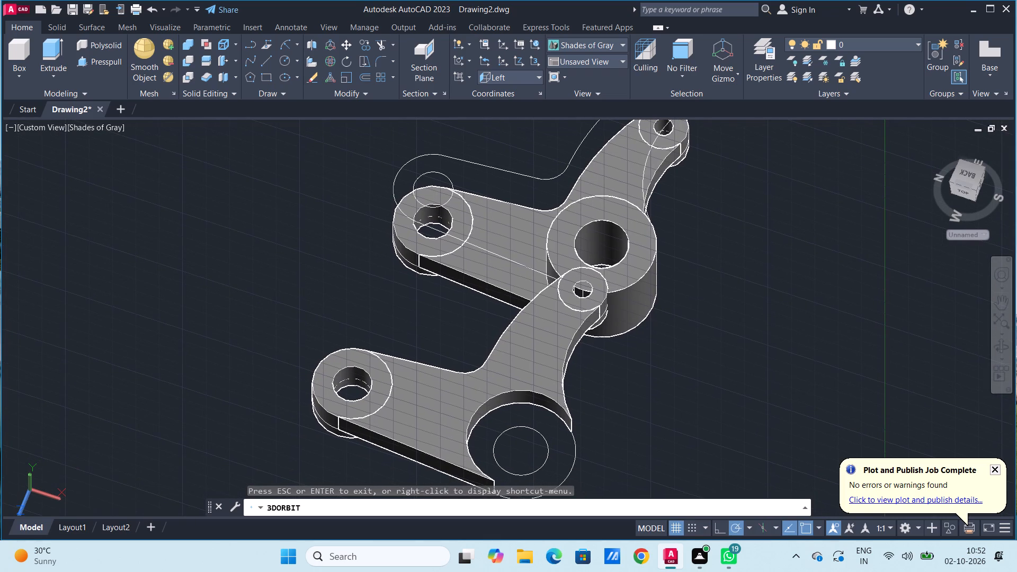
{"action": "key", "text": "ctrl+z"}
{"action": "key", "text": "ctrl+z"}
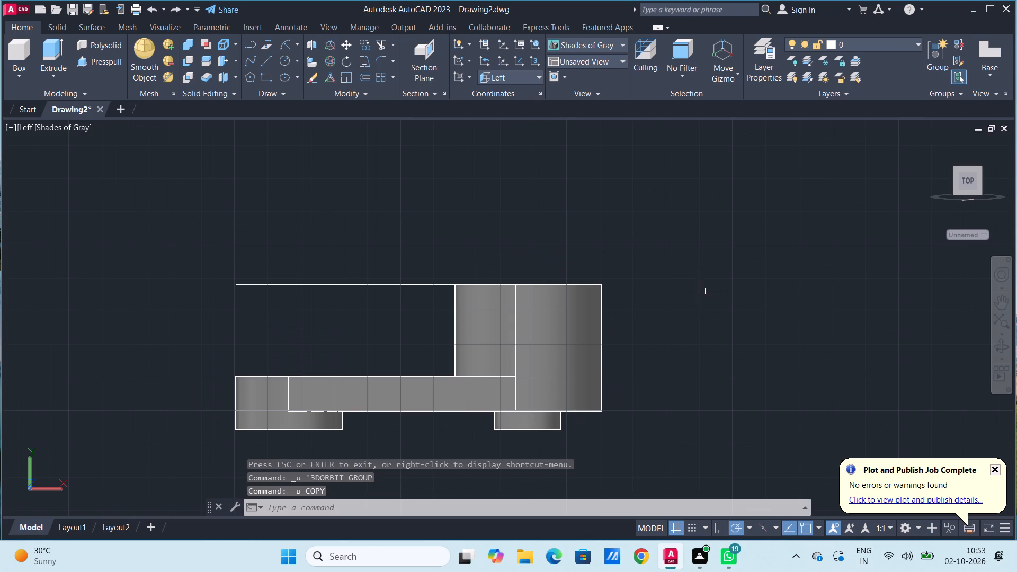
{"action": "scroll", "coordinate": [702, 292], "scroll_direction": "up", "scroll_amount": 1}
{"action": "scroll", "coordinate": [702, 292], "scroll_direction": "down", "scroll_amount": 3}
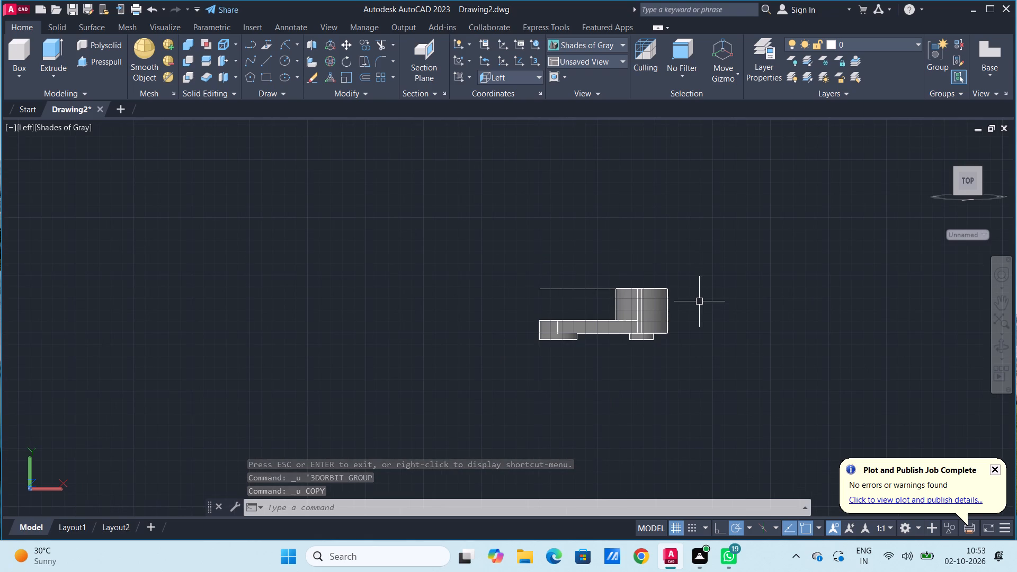
In the Left view, copy the lower arm with its end bosses straight up about 28.29, level with the hub's top.
{"action": "scroll", "coordinate": [649, 332], "scroll_direction": "up", "scroll_amount": 1}
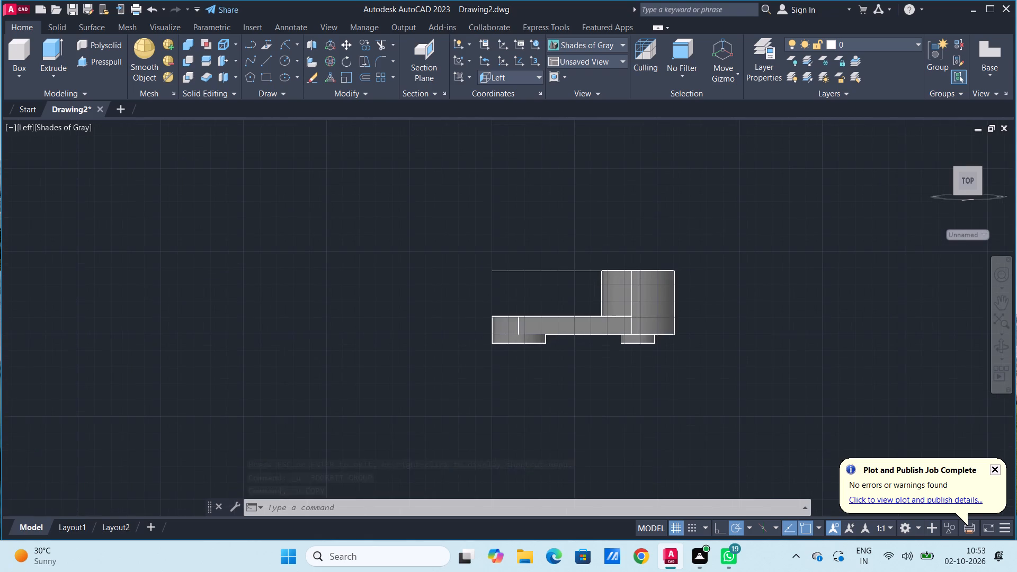
{"action": "scroll", "coordinate": [635, 310], "scroll_direction": "up", "scroll_amount": 3}
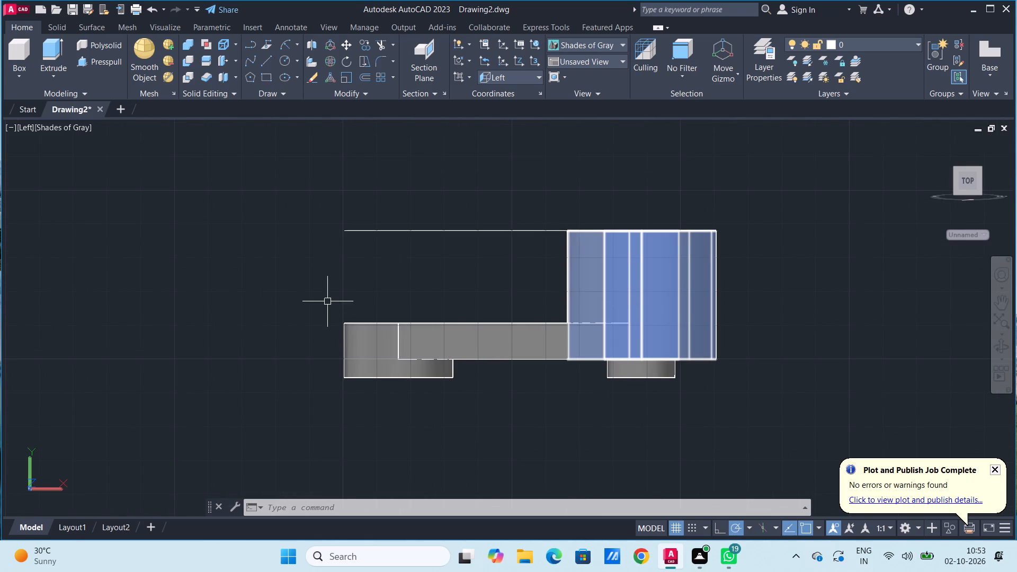
{"action": "left_click", "coordinate": [299, 297]}
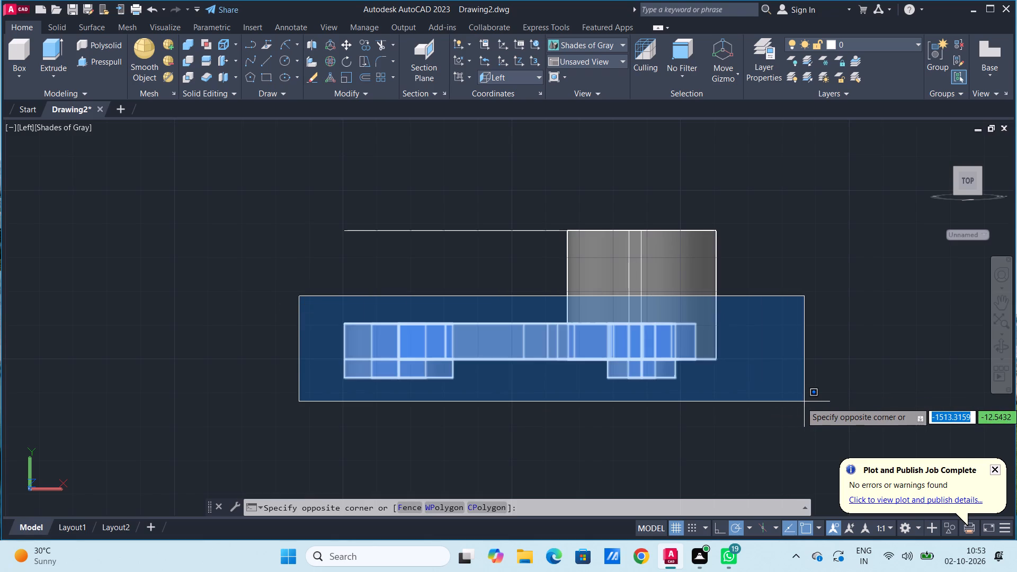
{"action": "left_click", "coordinate": [771, 416]}
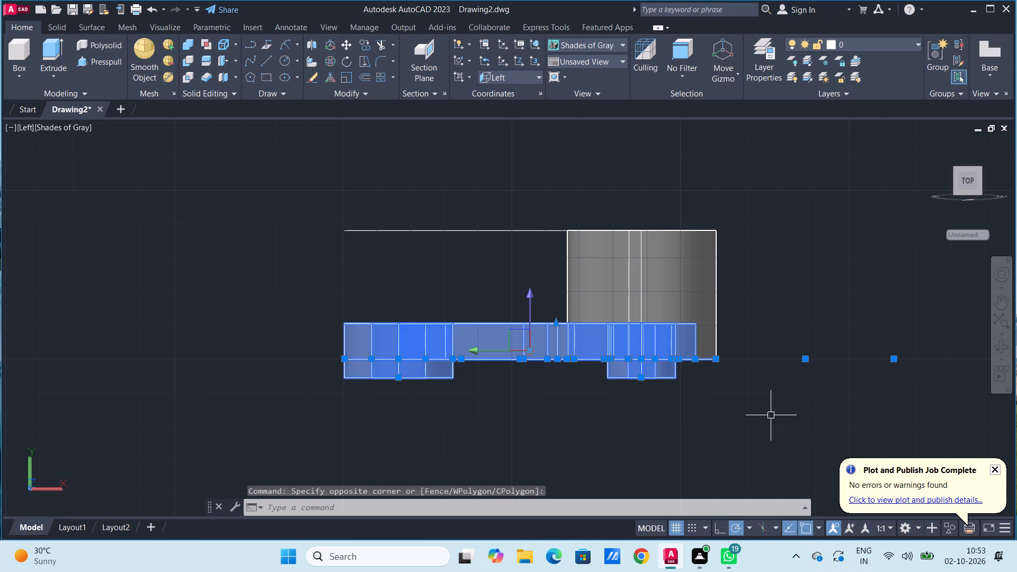
{"action": "key", "text": "c"}
{"action": "key", "text": "o"}
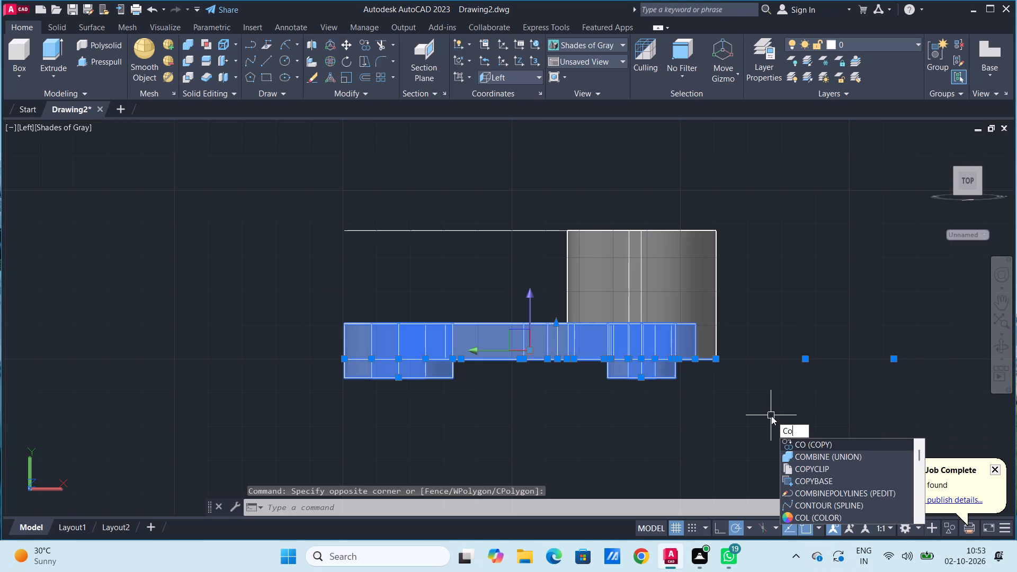
{"action": "key", "text": "Return"}
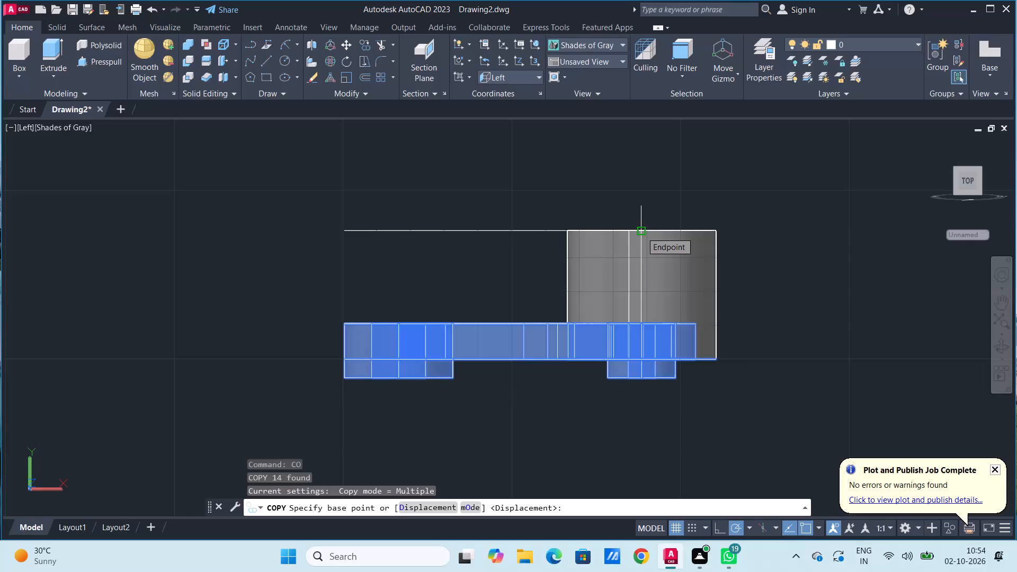
{"action": "left_click", "coordinate": [641, 232]}
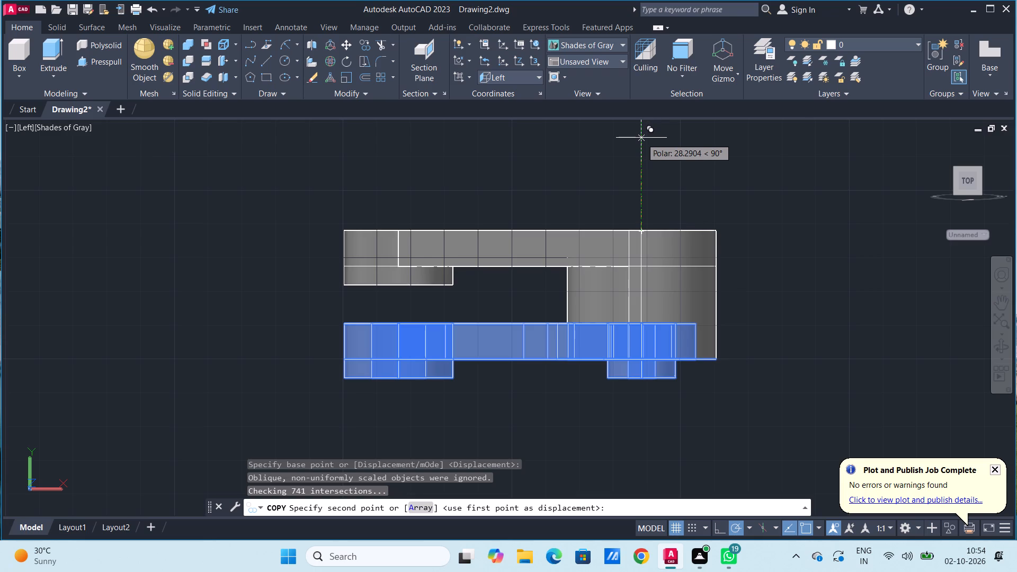
{"action": "left_click", "coordinate": [641, 138]}
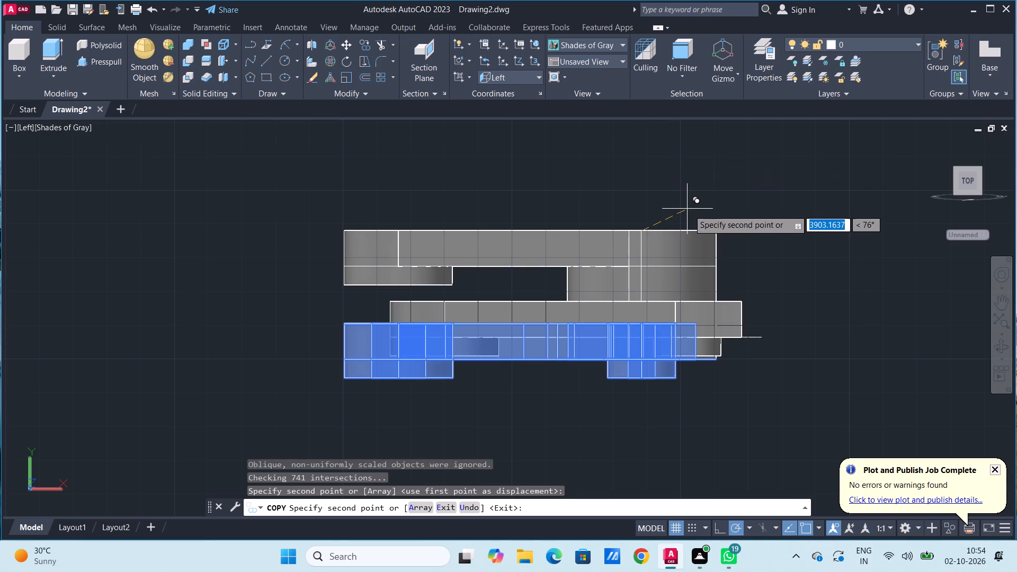
{"action": "key", "text": "Escape"}
{"action": "key", "text": "Escape"}
{"action": "key", "text": "Escape"}
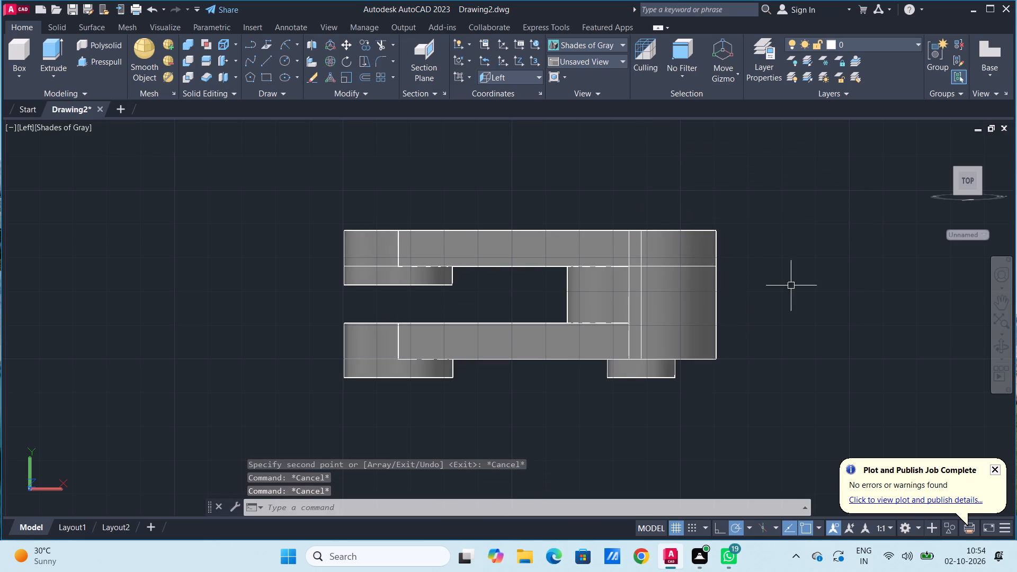
Examine both arm levels, the hub and the end bosses from several 3D angles, including close-up and from below.
{"action": "left_click", "coordinate": [998, 347]}
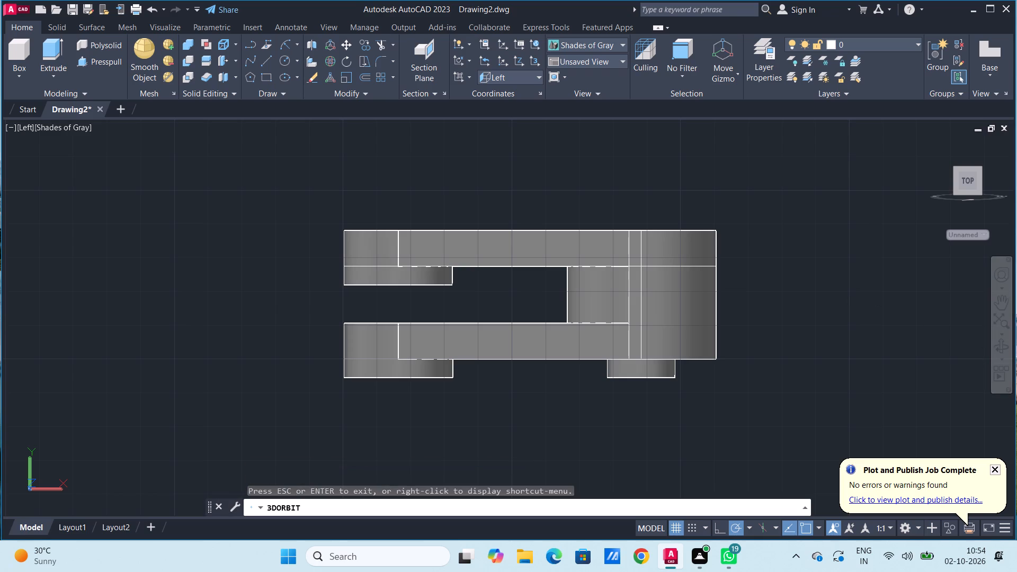
{"action": "left_click_drag", "start_coordinate": [811, 249], "coordinate": [800, 299]}
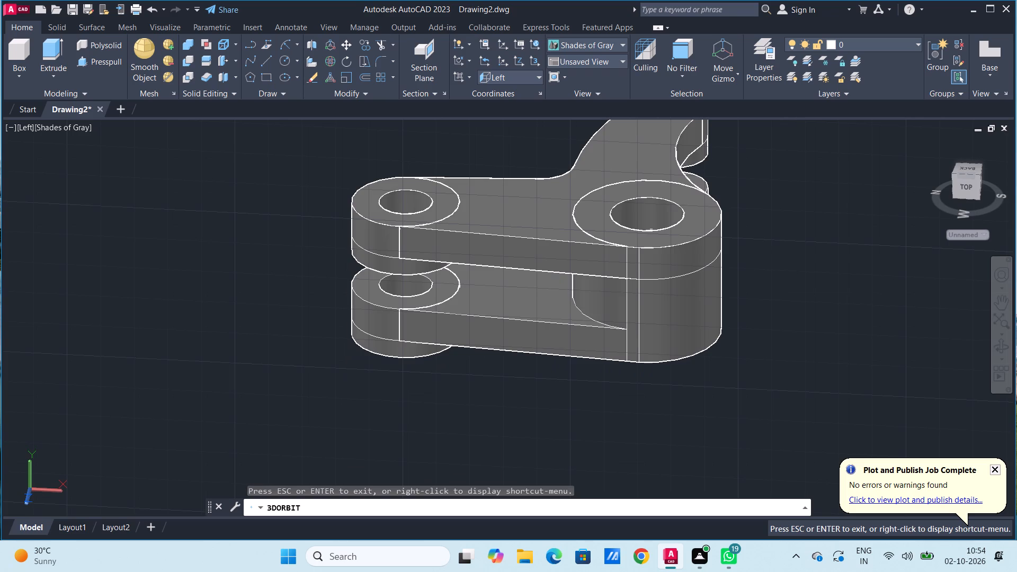
{"action": "middle_click", "coordinate": [793, 299]}
{"action": "left_click_drag", "start_coordinate": [793, 299], "coordinate": [735, 320]}
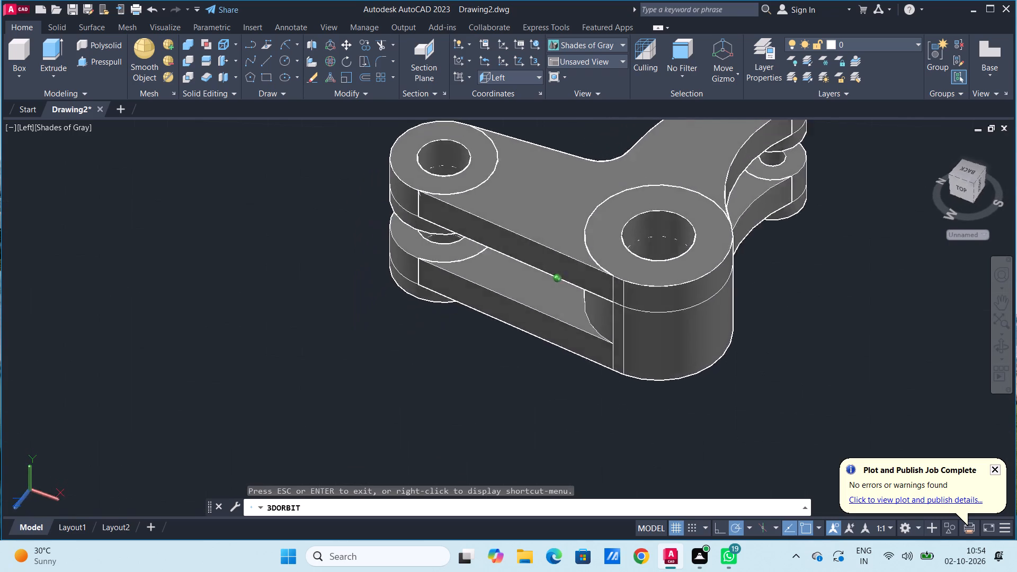
{"action": "left_click_drag", "start_coordinate": [735, 320], "coordinate": [775, 305]}
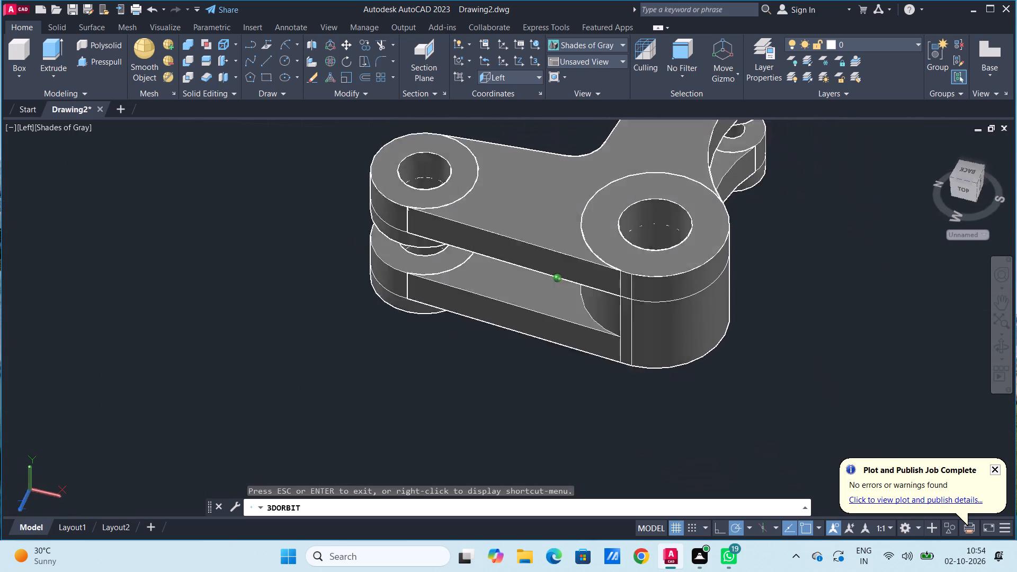
{"action": "left_click_drag", "start_coordinate": [775, 305], "coordinate": [776, 204]}
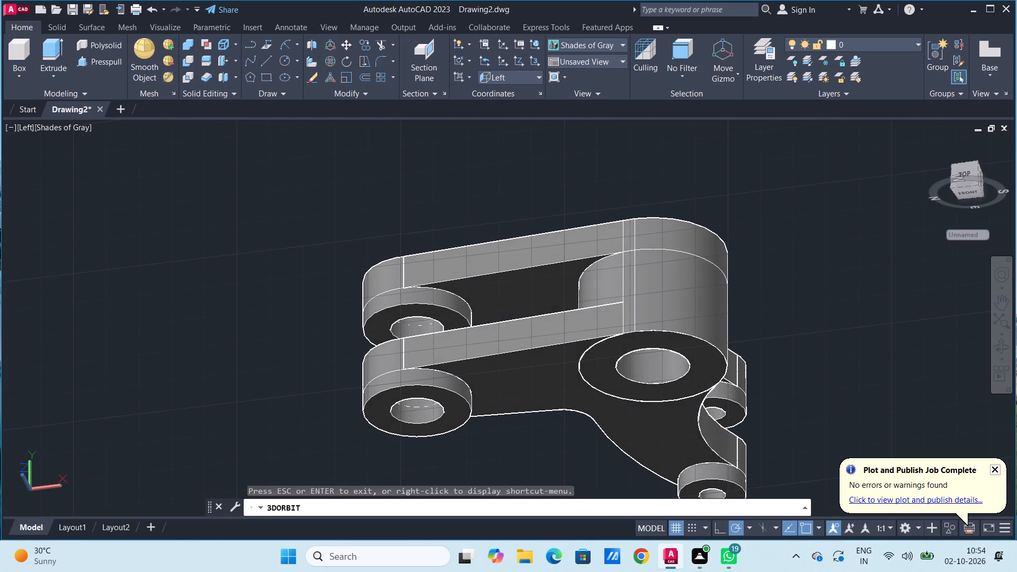
{"action": "scroll", "coordinate": [530, 321], "scroll_direction": "down", "scroll_amount": 1}
{"action": "scroll", "coordinate": [613, 247], "scroll_direction": "up", "scroll_amount": 4}
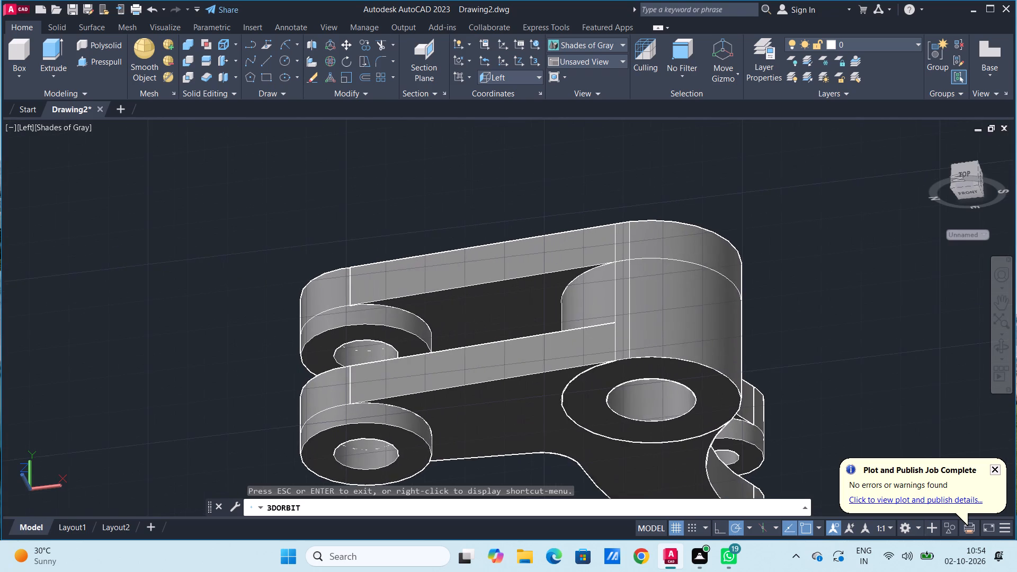
{"action": "scroll", "coordinate": [611, 286], "scroll_direction": "up", "scroll_amount": 8}
{"action": "middle_click_drag", "start_coordinate": [608, 271], "coordinate": [597, 294]}
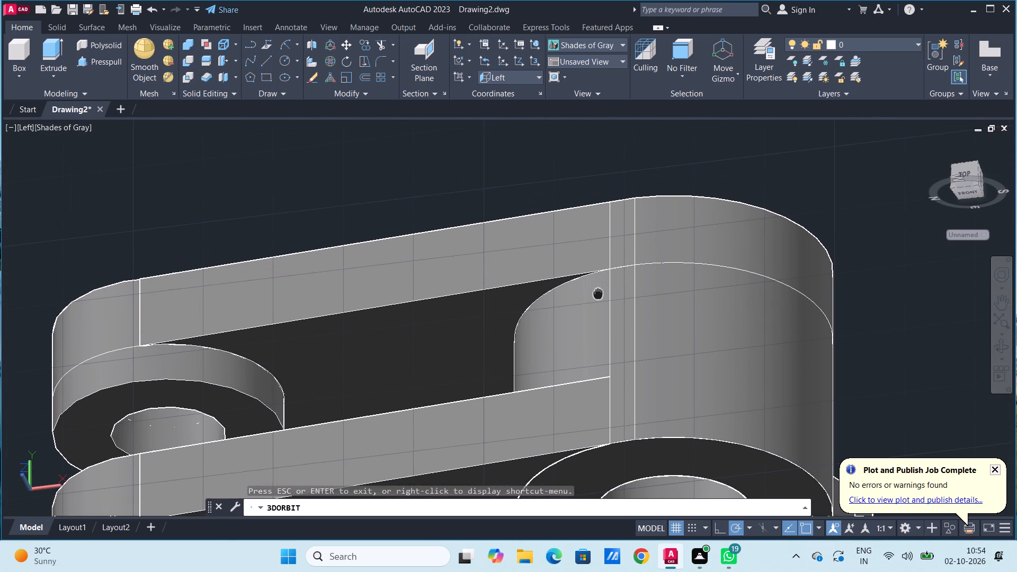
{"action": "left_click_drag", "start_coordinate": [593, 295], "coordinate": [463, 417]}
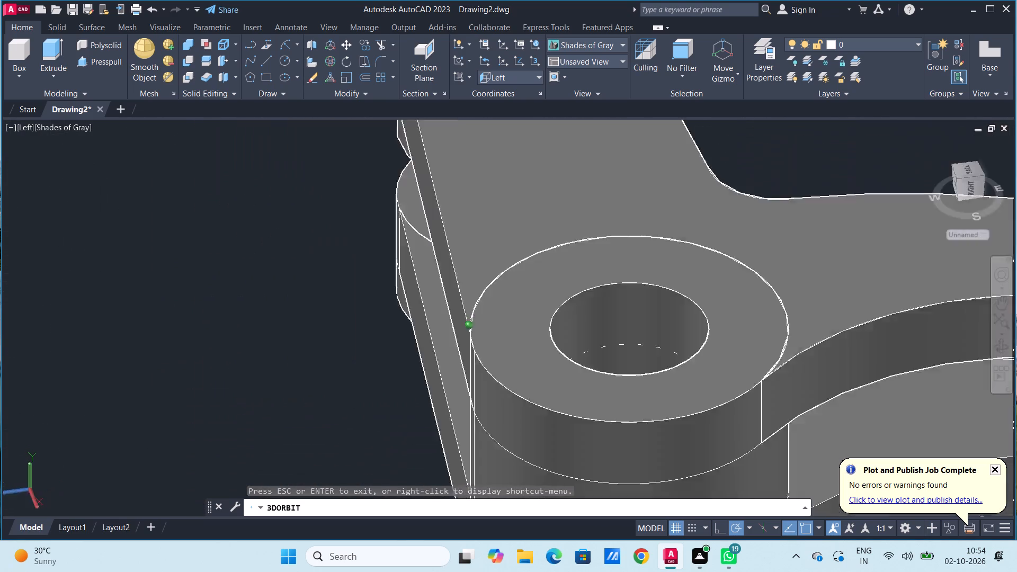
{"action": "left_click_drag", "start_coordinate": [463, 417], "coordinate": [447, 400]}
{"action": "scroll", "coordinate": [523, 385], "scroll_direction": "up", "scroll_amount": 8}
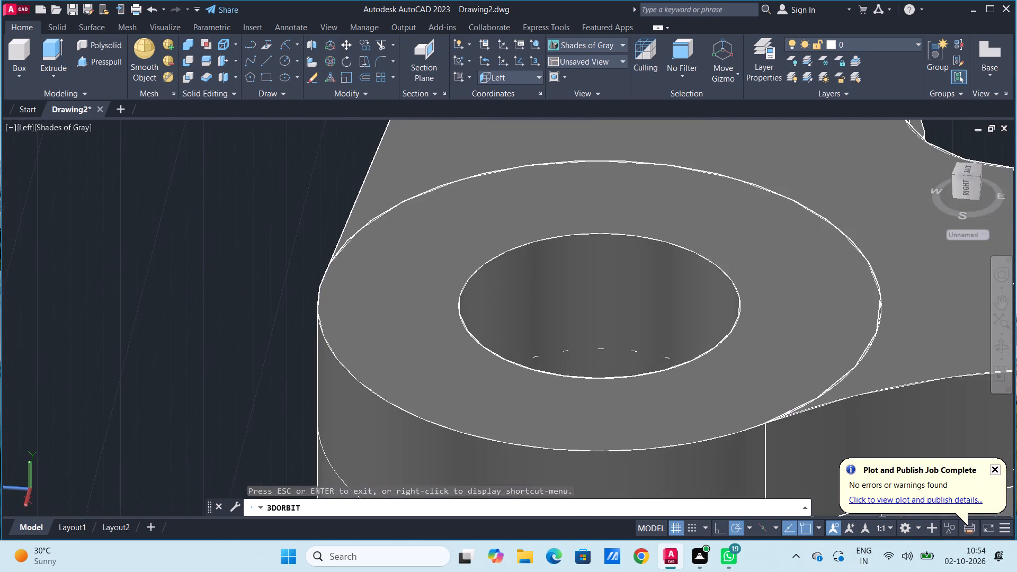
{"action": "scroll", "coordinate": [535, 369], "scroll_direction": "down", "scroll_amount": 20}
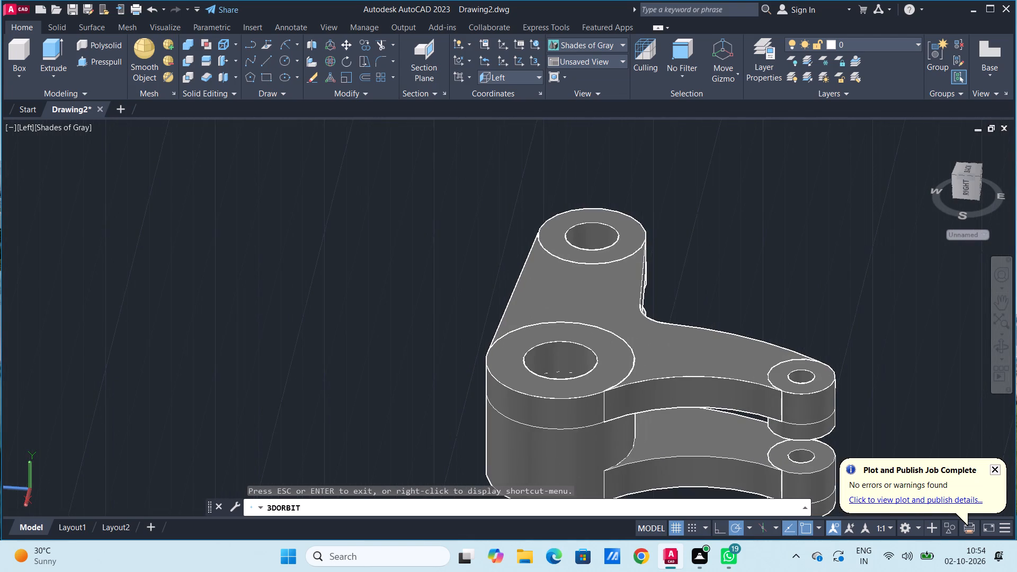
{"action": "scroll", "coordinate": [548, 381], "scroll_direction": "down", "scroll_amount": 2}
{"action": "left_click_drag", "start_coordinate": [448, 361], "coordinate": [486, 362]}
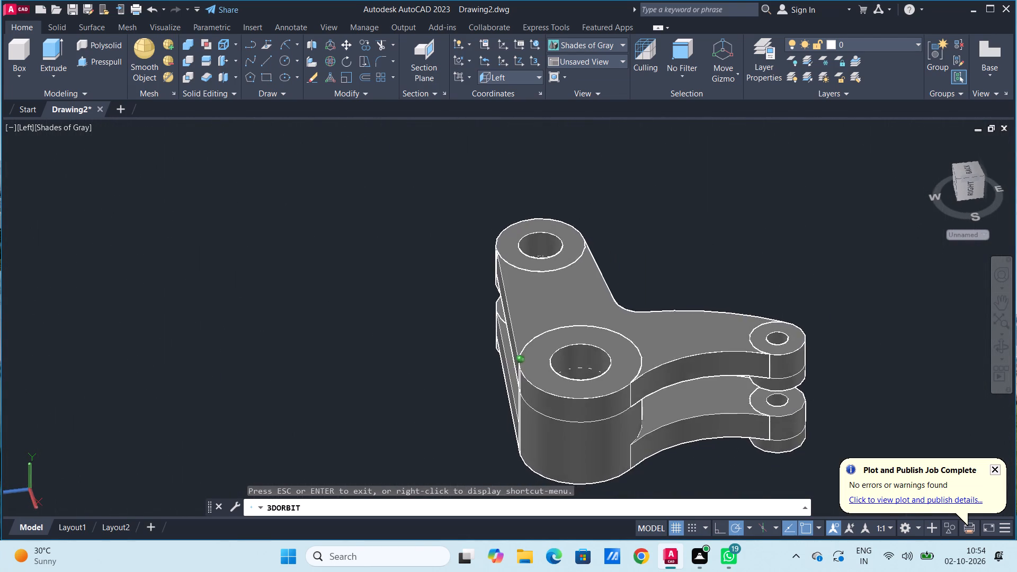
{"action": "left_click_drag", "start_coordinate": [486, 362], "coordinate": [582, 289]}
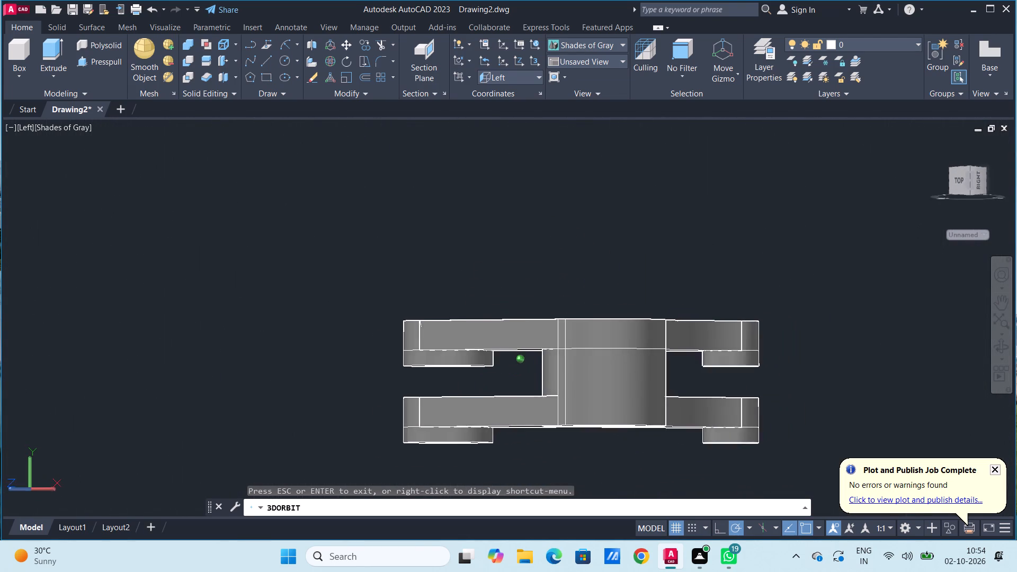
{"action": "left_click_drag", "start_coordinate": [582, 289], "coordinate": [741, 279]}
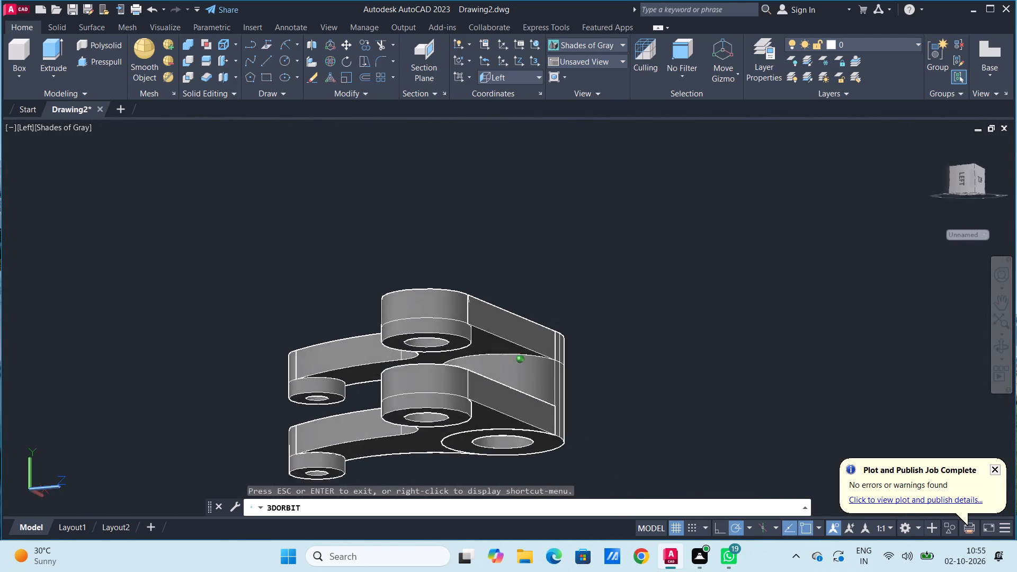
{"action": "left_click_drag", "start_coordinate": [741, 279], "coordinate": [808, 267]}
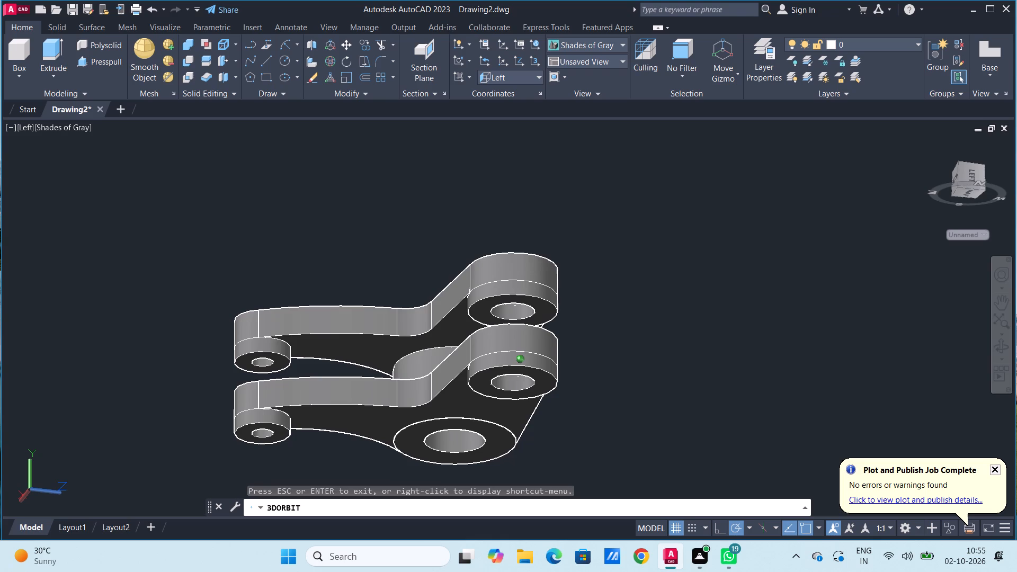
{"action": "left_click_drag", "start_coordinate": [808, 267], "coordinate": [801, 270]}
{"action": "scroll", "coordinate": [507, 338], "scroll_direction": "down", "scroll_amount": 1}
{"action": "scroll", "coordinate": [511, 321], "scroll_direction": "up", "scroll_amount": 3}
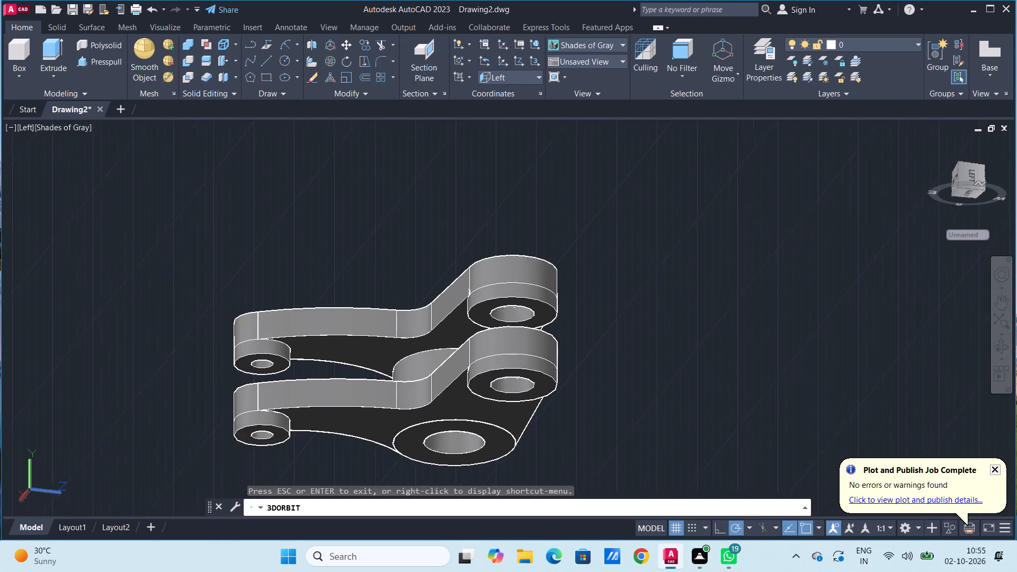
{"action": "scroll", "coordinate": [511, 320], "scroll_direction": "up", "scroll_amount": 11}
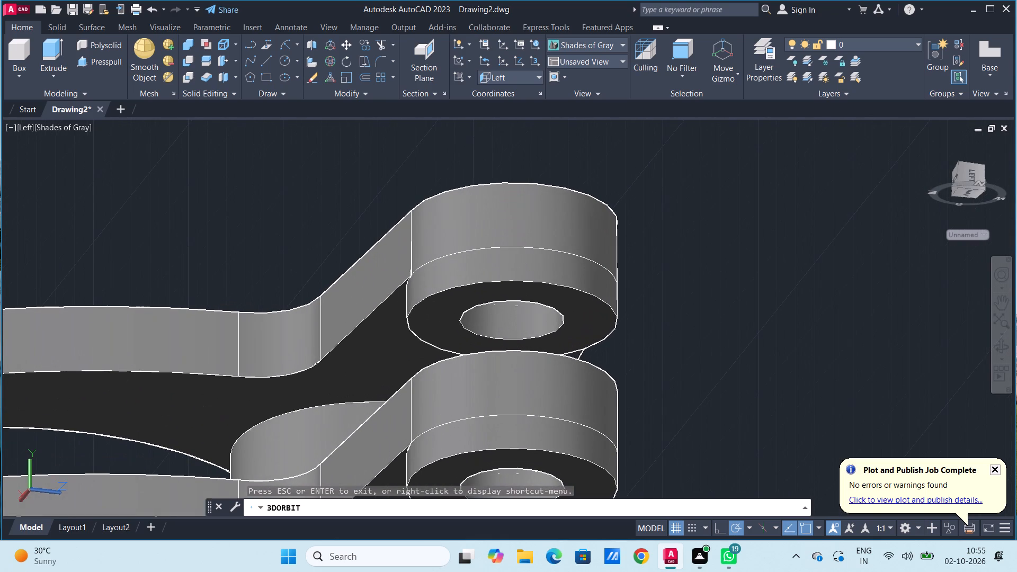
{"action": "key", "text": "Escape"}
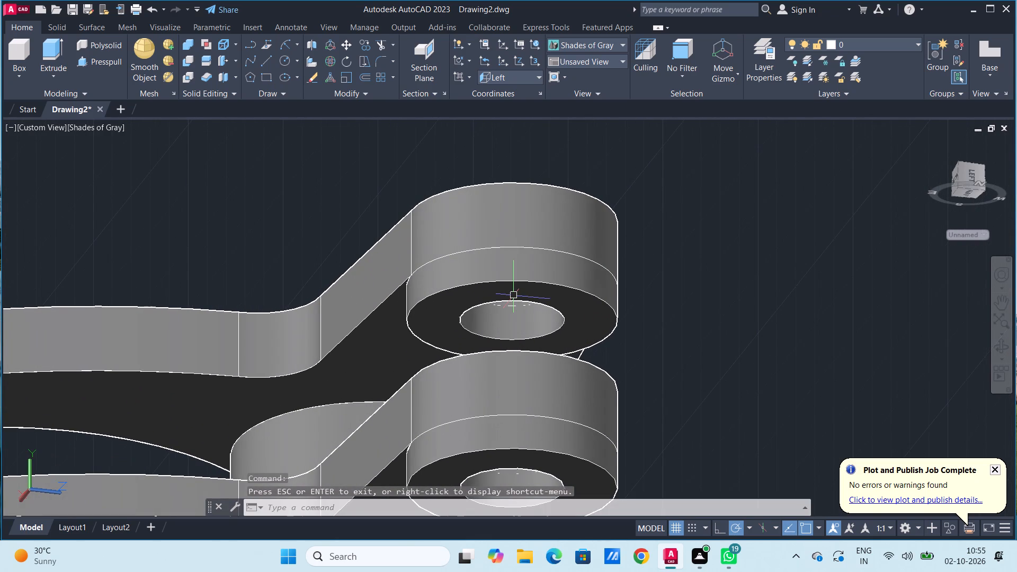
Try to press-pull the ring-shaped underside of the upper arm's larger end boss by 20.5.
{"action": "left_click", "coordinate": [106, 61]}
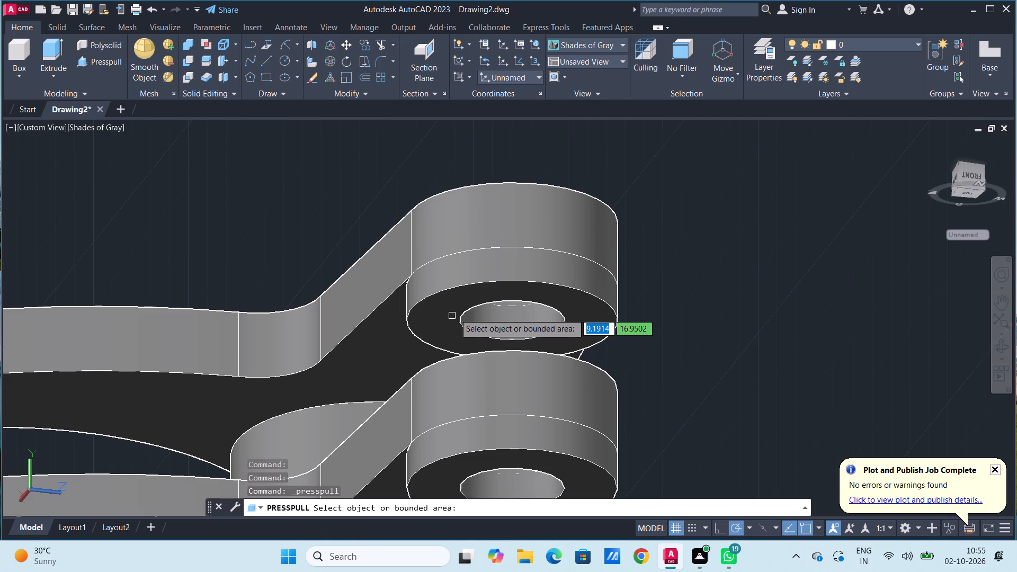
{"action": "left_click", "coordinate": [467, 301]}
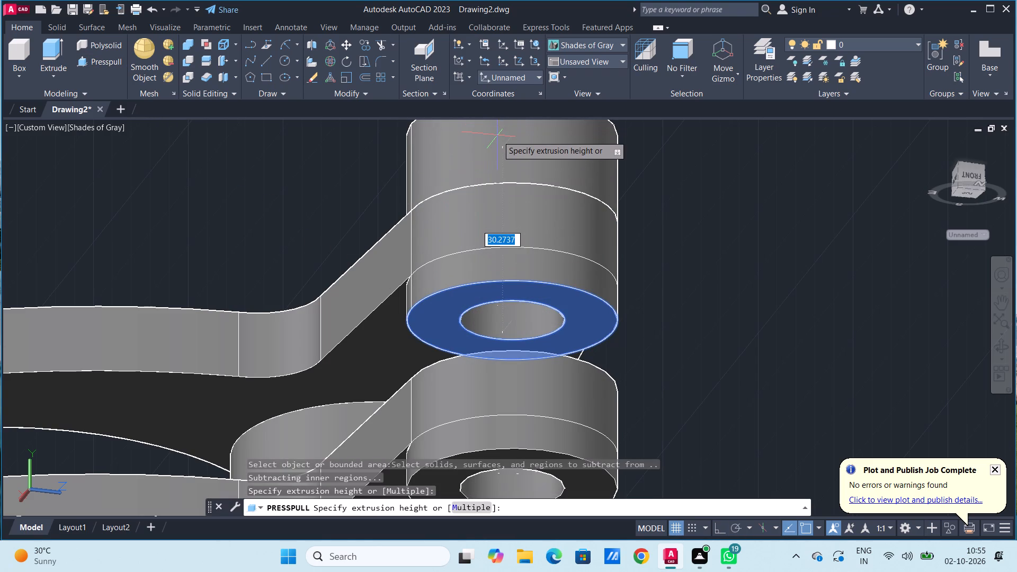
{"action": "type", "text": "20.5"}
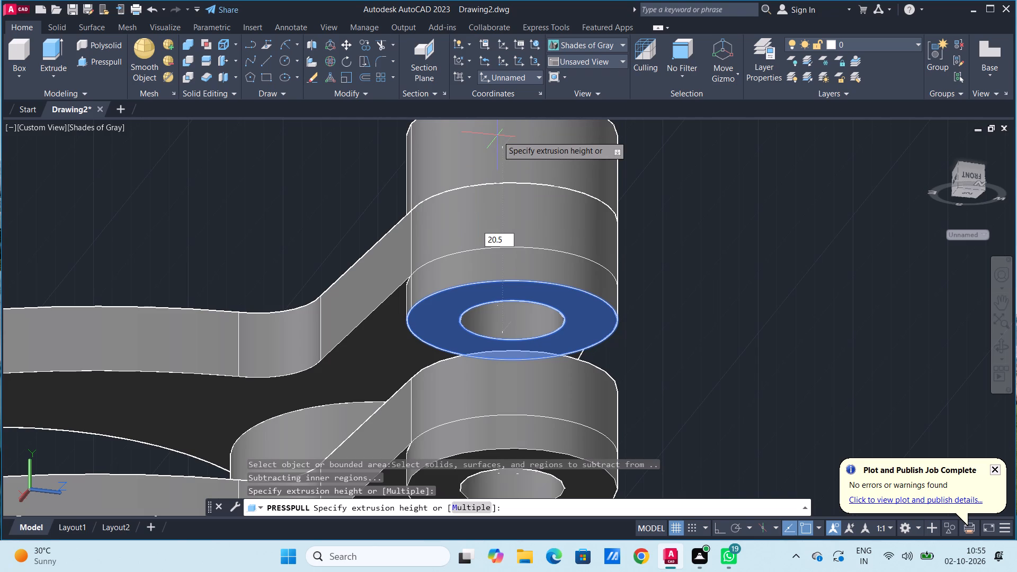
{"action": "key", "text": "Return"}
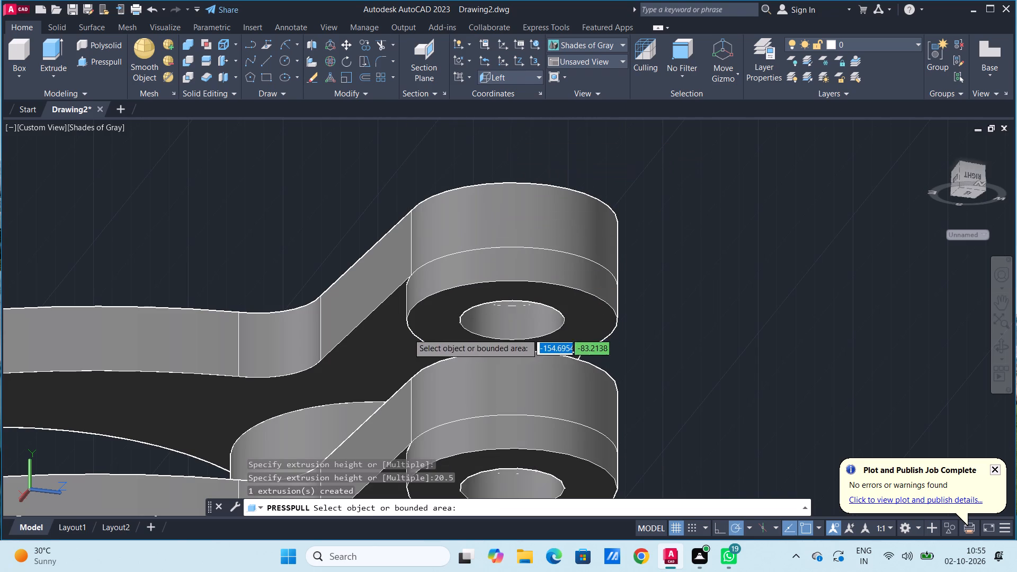
Press-pull the larger end boss's ring-shaped underside up flush with the upper arm's underside, removing the projecting boss.
{"action": "left_click", "coordinate": [494, 296]}
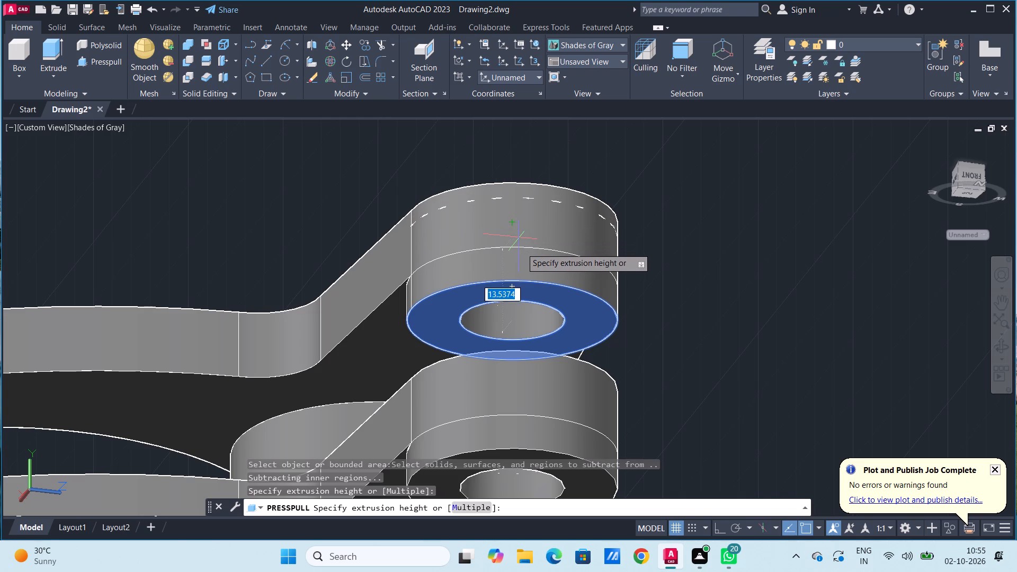
{"action": "left_click", "coordinate": [511, 288]}
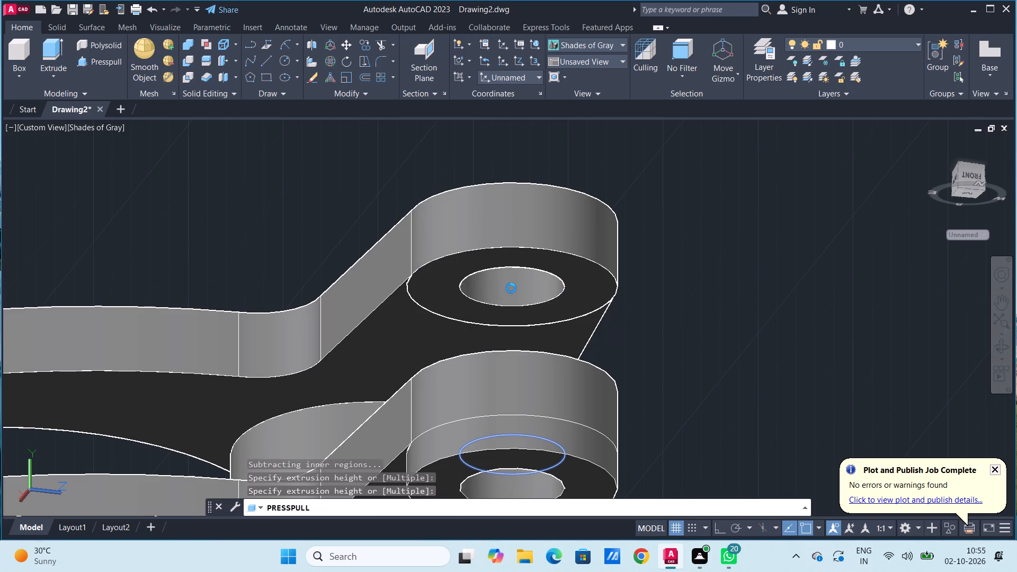
Press-pull the ring-shaped underside of the upper arm's smaller end boss up flush with the arm's underside, removing the projecting boss.
{"action": "scroll", "coordinate": [606, 221], "scroll_direction": "up", "scroll_amount": 1}
{"action": "scroll", "coordinate": [606, 221], "scroll_direction": "down", "scroll_amount": 3}
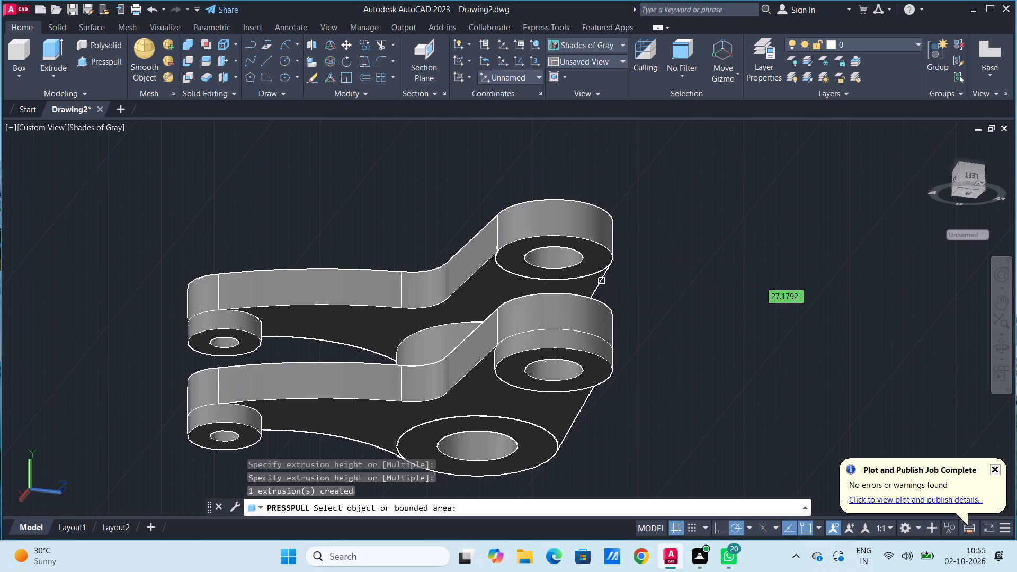
{"action": "left_click", "coordinate": [1001, 349]}
{"action": "left_click_drag", "start_coordinate": [688, 321], "coordinate": [745, 339]}
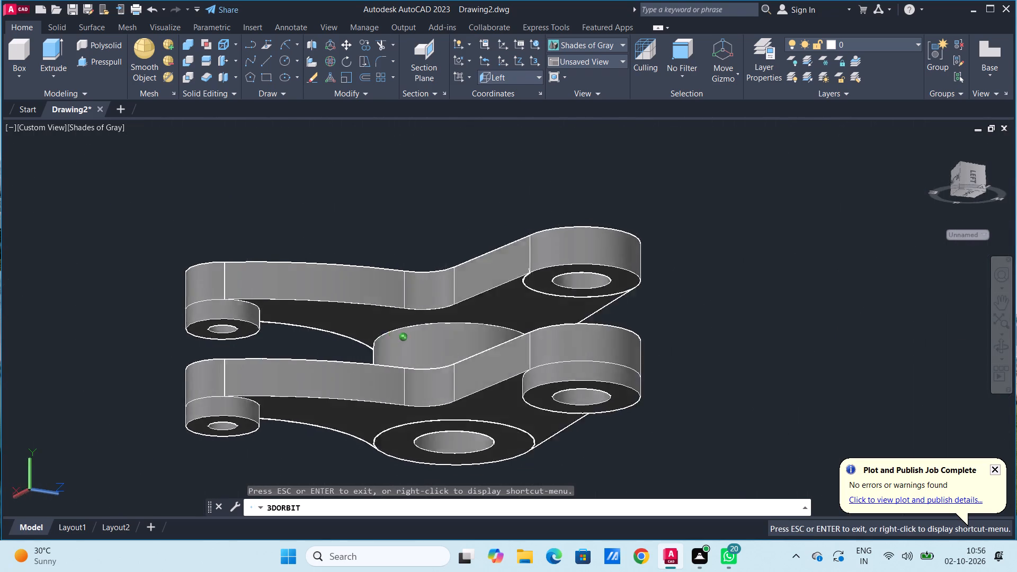
{"action": "left_click_drag", "start_coordinate": [745, 339], "coordinate": [878, 326]}
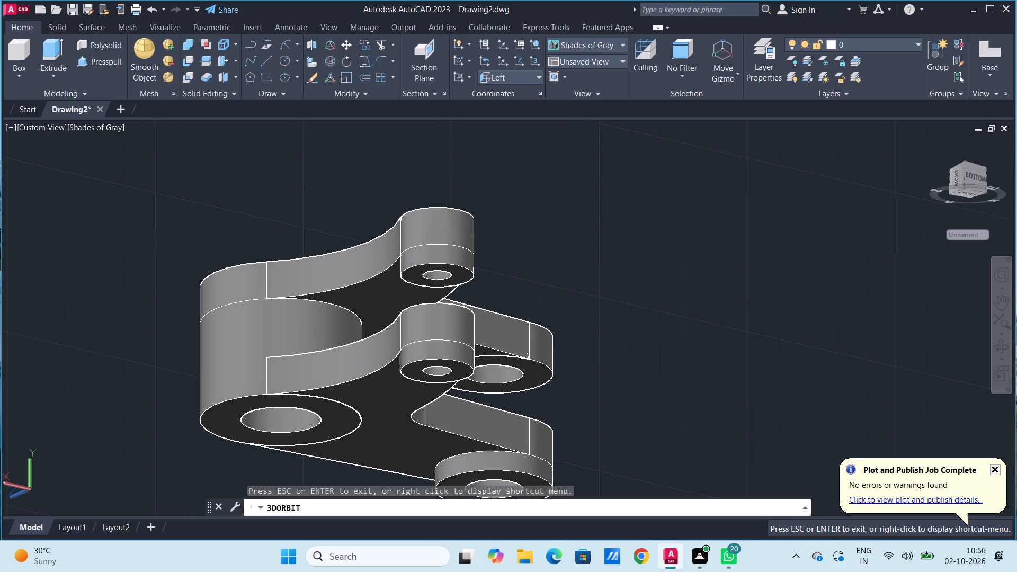
{"action": "scroll", "coordinate": [406, 289], "scroll_direction": "down", "scroll_amount": 2}
{"action": "scroll", "coordinate": [406, 289], "scroll_direction": "up", "scroll_amount": 3}
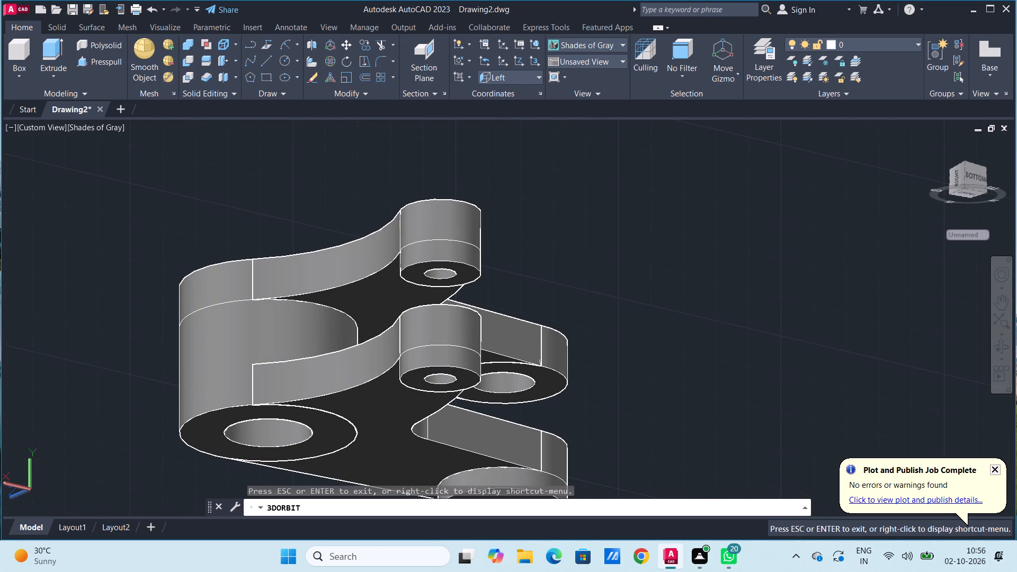
{"action": "scroll", "coordinate": [378, 197], "scroll_direction": "up", "scroll_amount": 1}
{"action": "left_click_drag", "start_coordinate": [378, 197], "coordinate": [379, 198]}
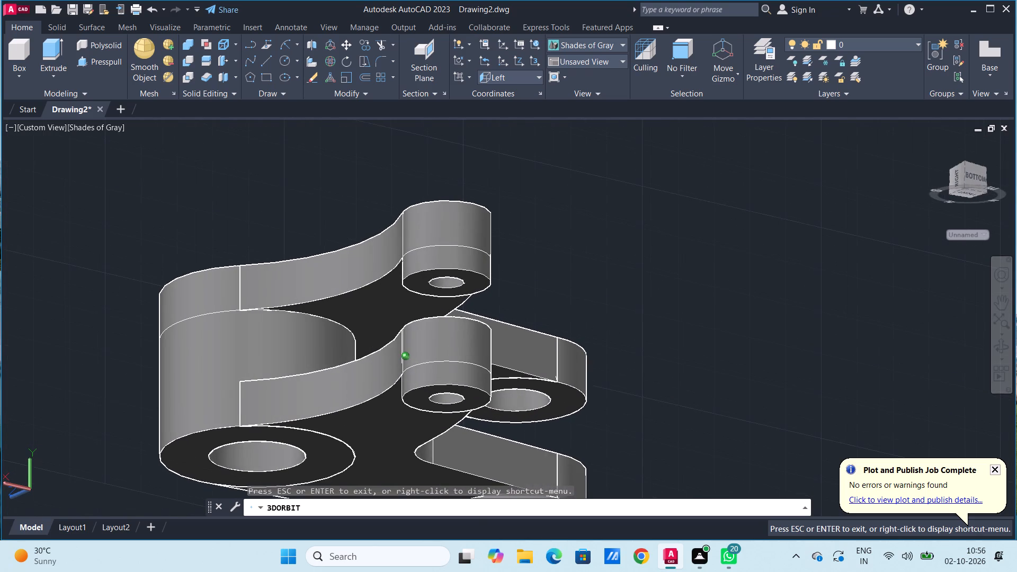
{"action": "left_click_drag", "start_coordinate": [379, 198], "coordinate": [398, 166]}
{"action": "middle_click_drag", "start_coordinate": [397, 168], "coordinate": [397, 168]}
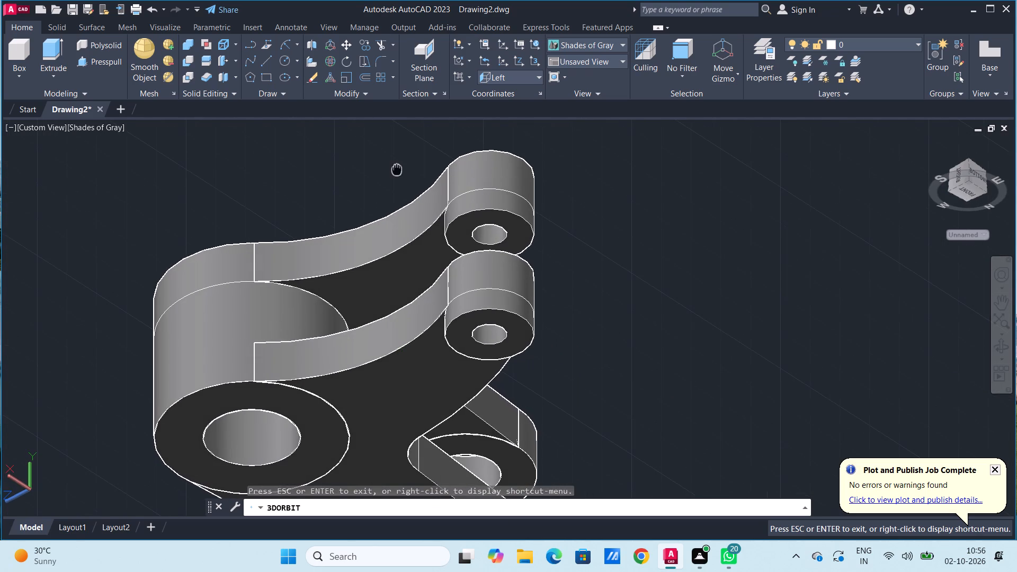
{"action": "middle_click_drag", "start_coordinate": [397, 168], "coordinate": [593, 200]}
{"action": "middle_click_drag", "start_coordinate": [639, 208], "coordinate": [589, 199]}
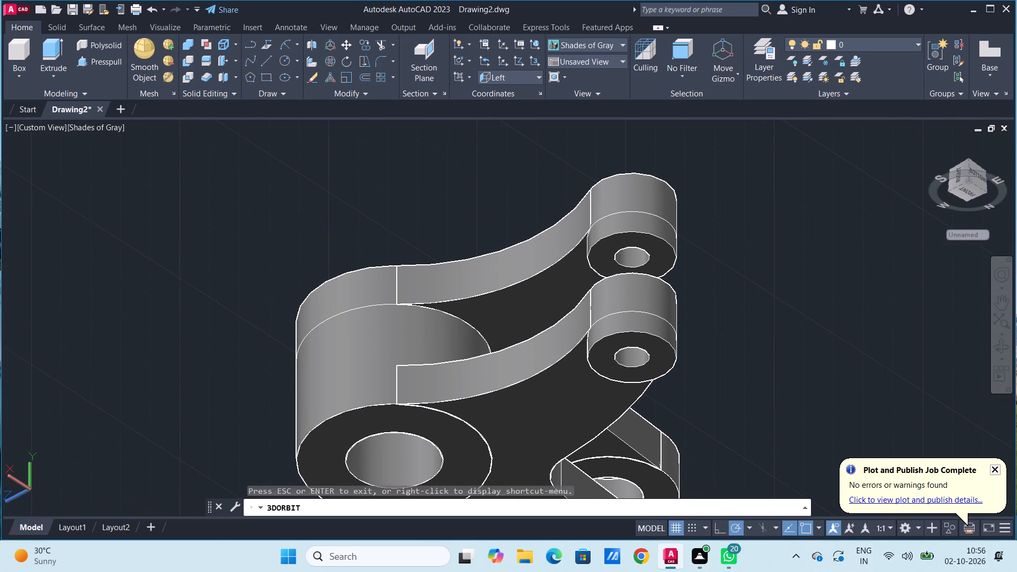
{"action": "left_click_drag", "start_coordinate": [503, 190], "coordinate": [478, 178]}
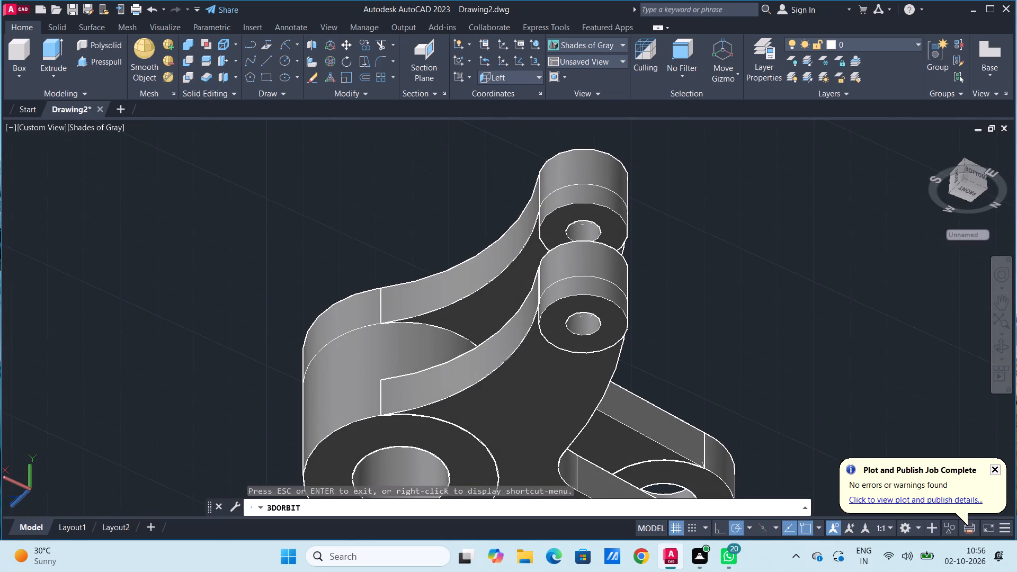
{"action": "left_click_drag", "start_coordinate": [613, 196], "coordinate": [612, 225]}
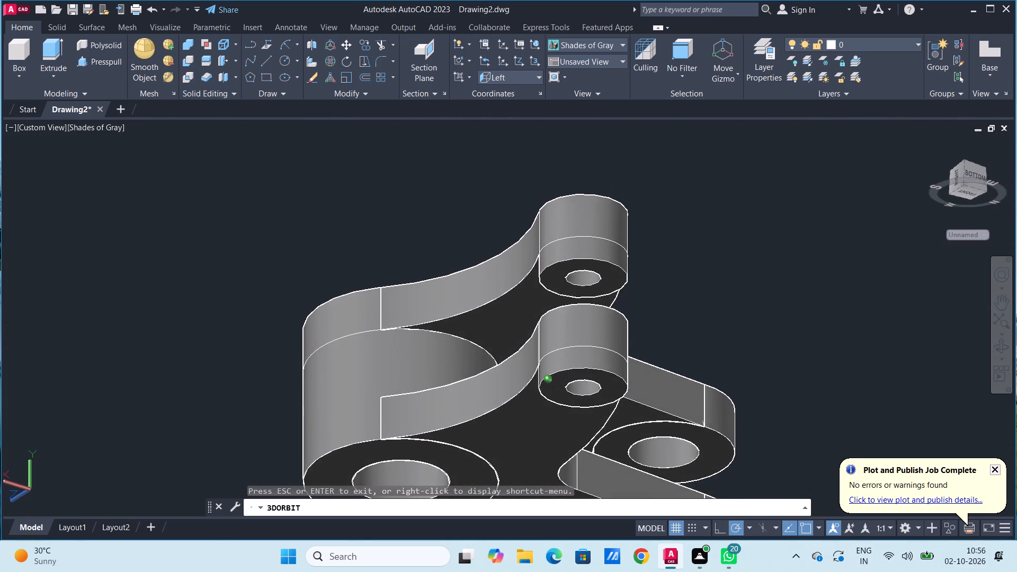
{"action": "left_click_drag", "start_coordinate": [612, 225], "coordinate": [612, 225]}
{"action": "scroll", "coordinate": [569, 298], "scroll_direction": "down", "scroll_amount": 2}
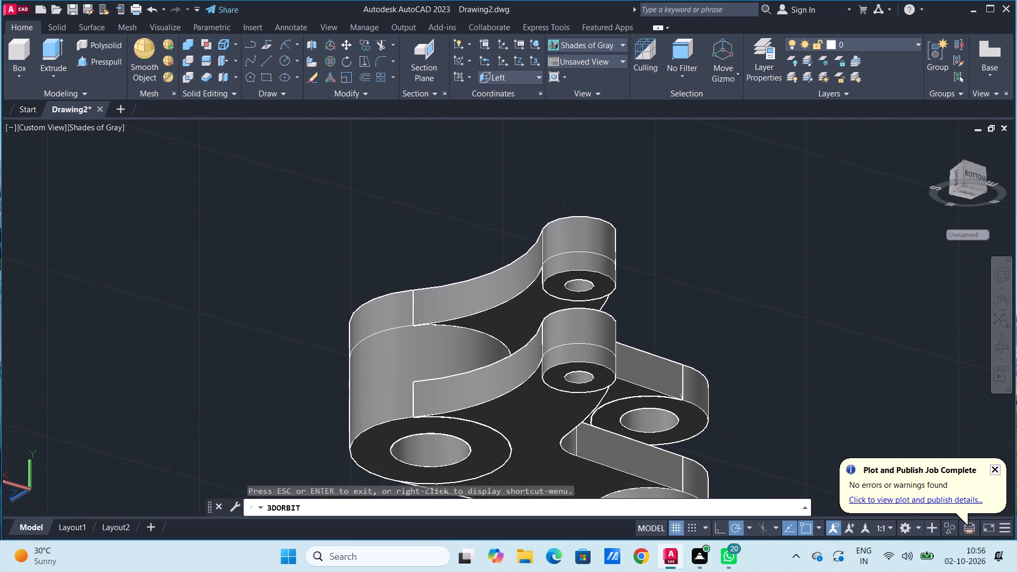
{"action": "scroll", "coordinate": [570, 297], "scroll_direction": "up", "scroll_amount": 4}
{"action": "scroll", "coordinate": [567, 251], "scroll_direction": "up", "scroll_amount": 6}
{"action": "scroll", "coordinate": [612, 309], "scroll_direction": "up", "scroll_amount": 5}
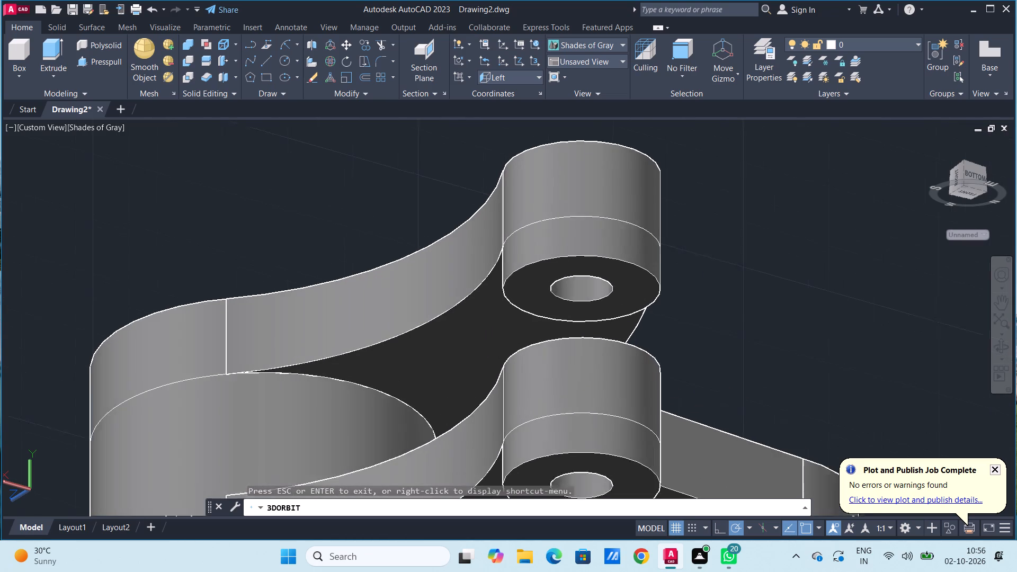
{"action": "key", "text": "Escape"}
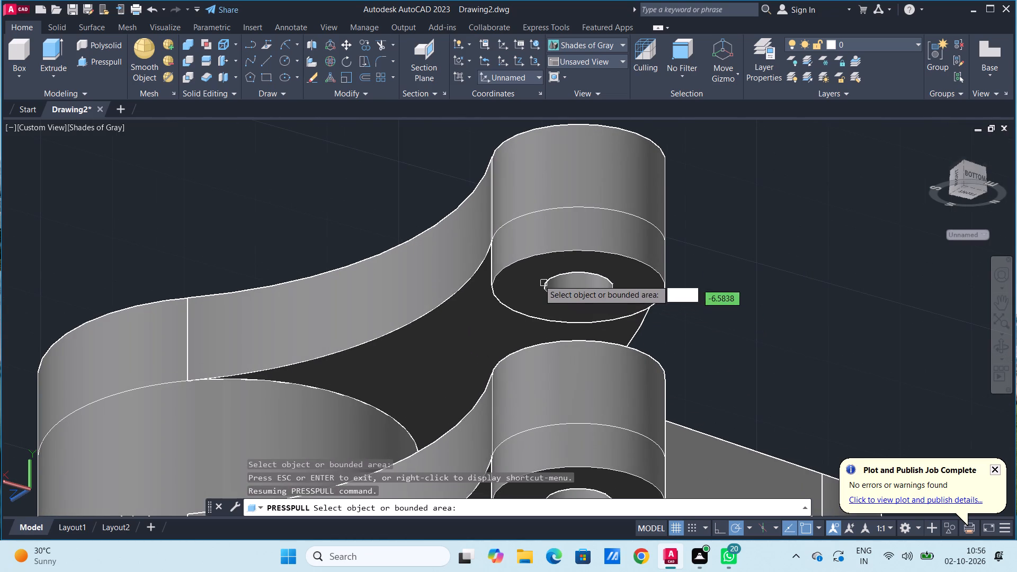
{"action": "left_click", "coordinate": [523, 271]}
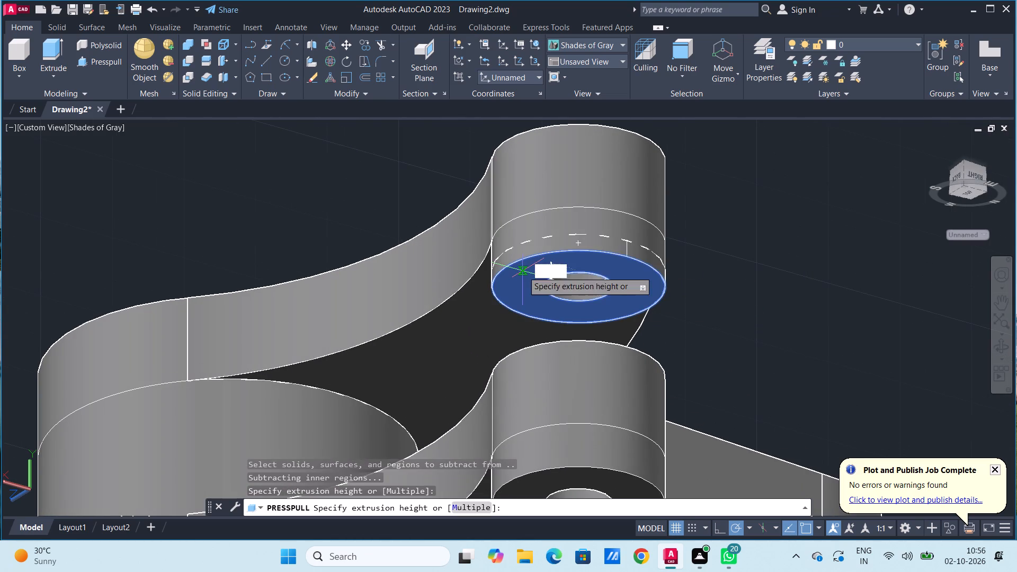
{"action": "left_click", "coordinate": [578, 246]}
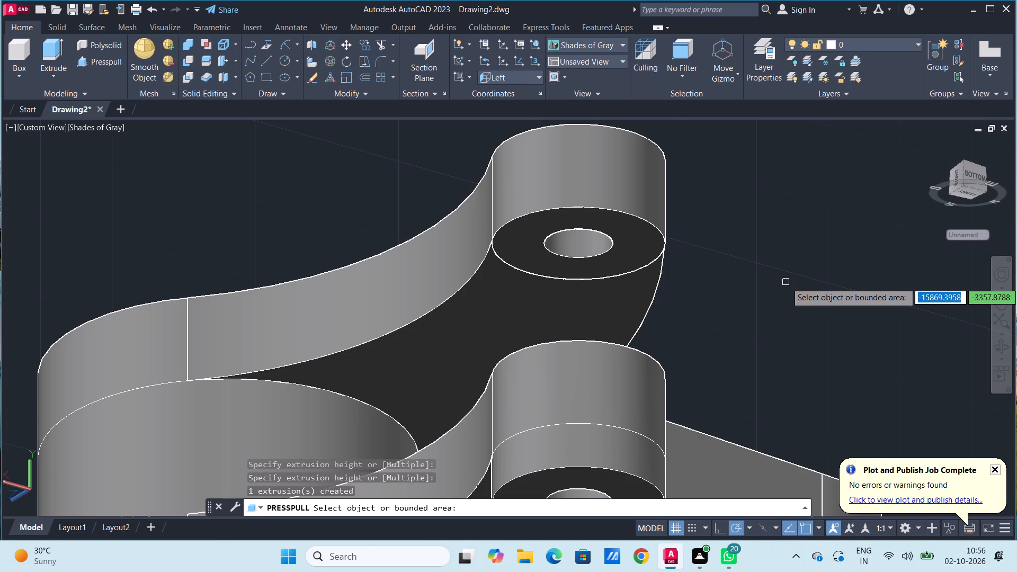
{"action": "scroll", "coordinate": [658, 267], "scroll_direction": "up", "scroll_amount": 2}
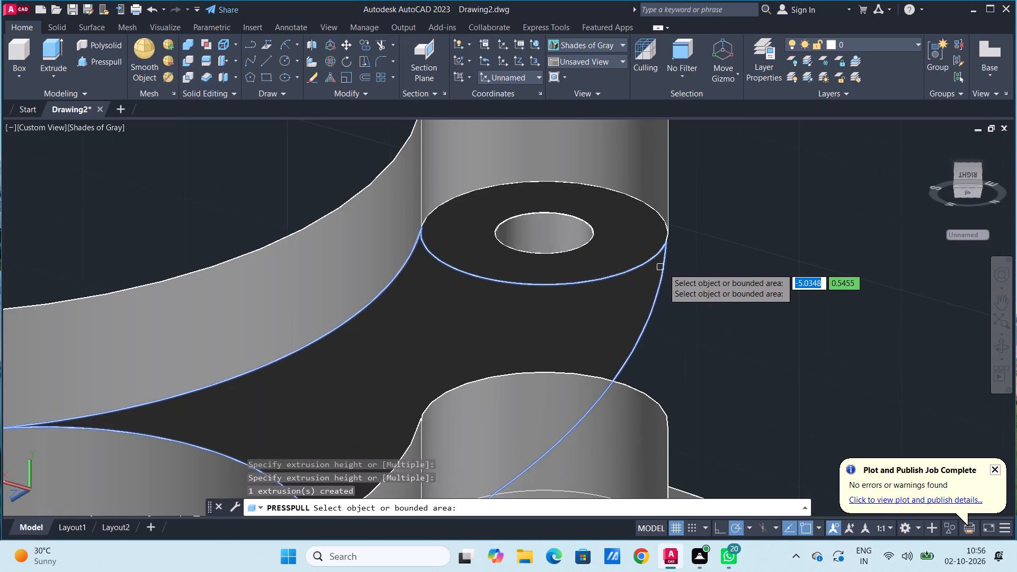
{"action": "scroll", "coordinate": [672, 268], "scroll_direction": "down", "scroll_amount": 8}
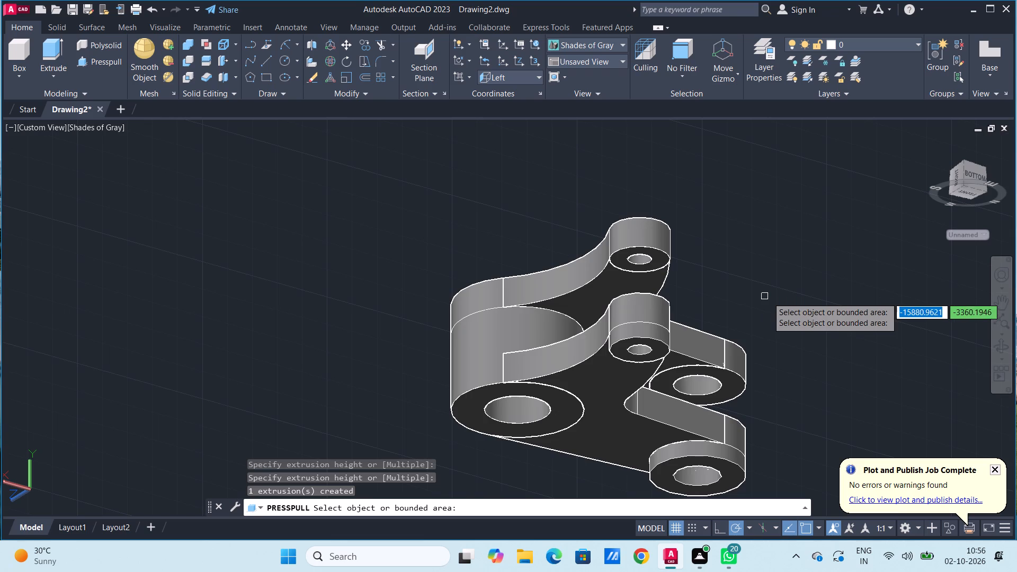
{"action": "key", "text": "Escape"}
{"action": "key", "text": "Escape"}
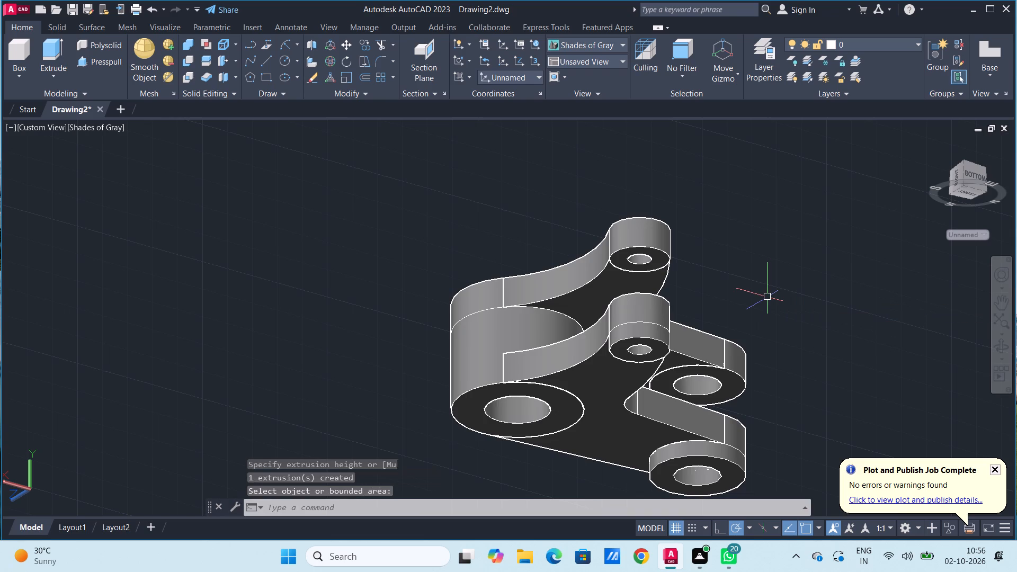
{"action": "key", "text": "Escape"}
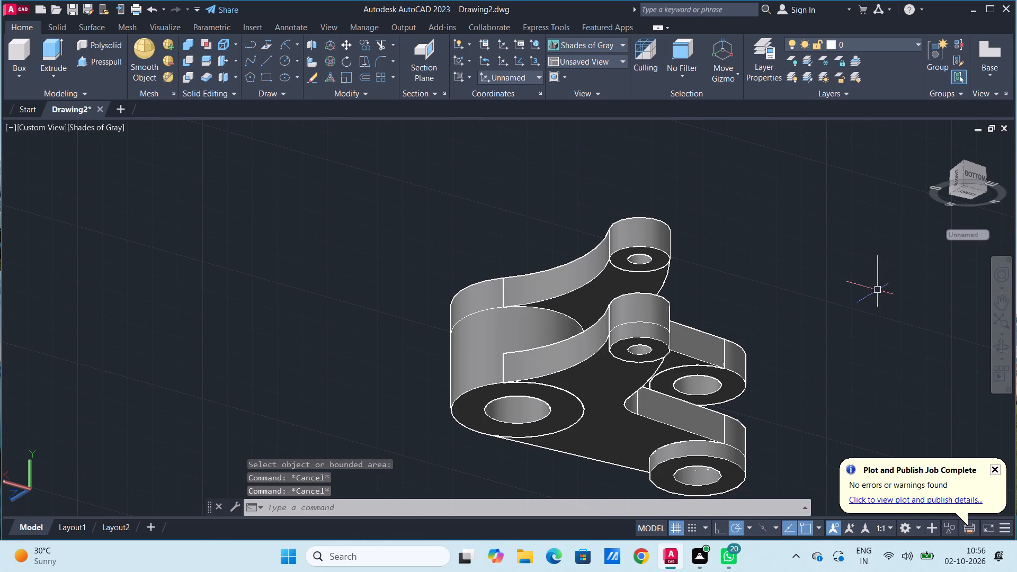
Press-pull the ring-shaped top face of the upper arm's larger end boss upward by 5.5.
{"action": "left_click", "coordinate": [998, 352]}
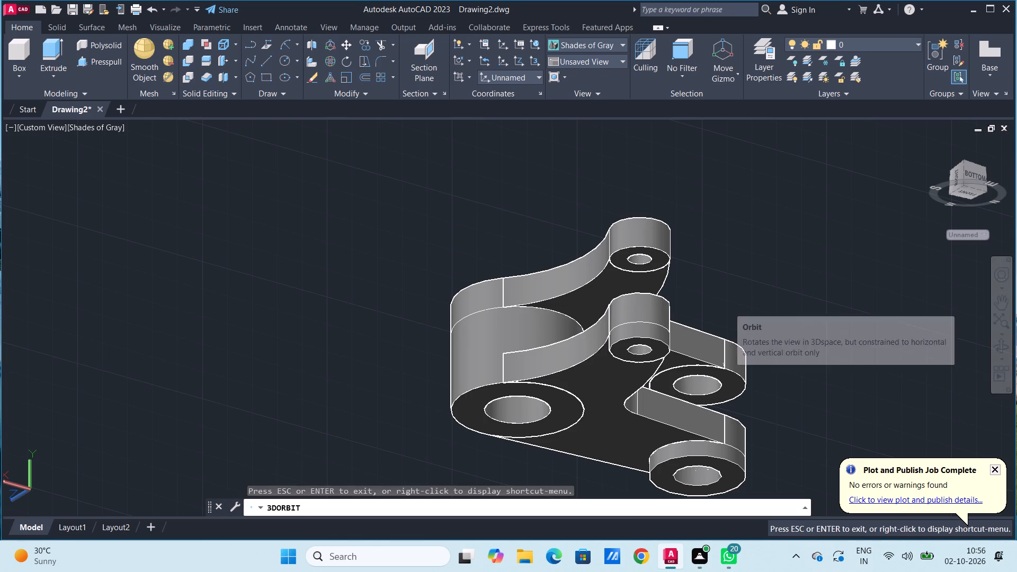
{"action": "left_click_drag", "start_coordinate": [681, 214], "coordinate": [729, 321]}
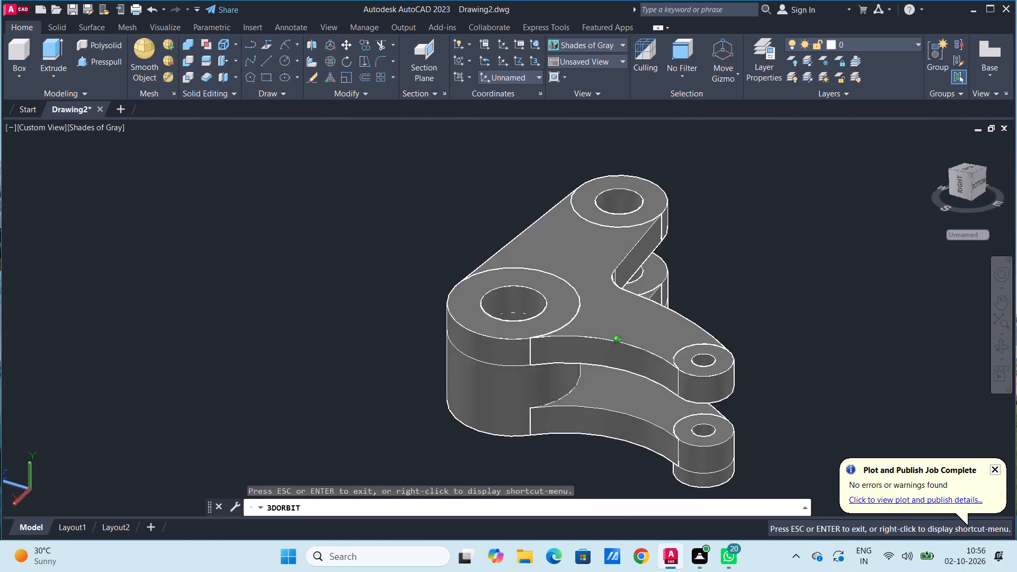
{"action": "left_click_drag", "start_coordinate": [729, 321], "coordinate": [711, 332]}
{"action": "key", "text": "Escape"}
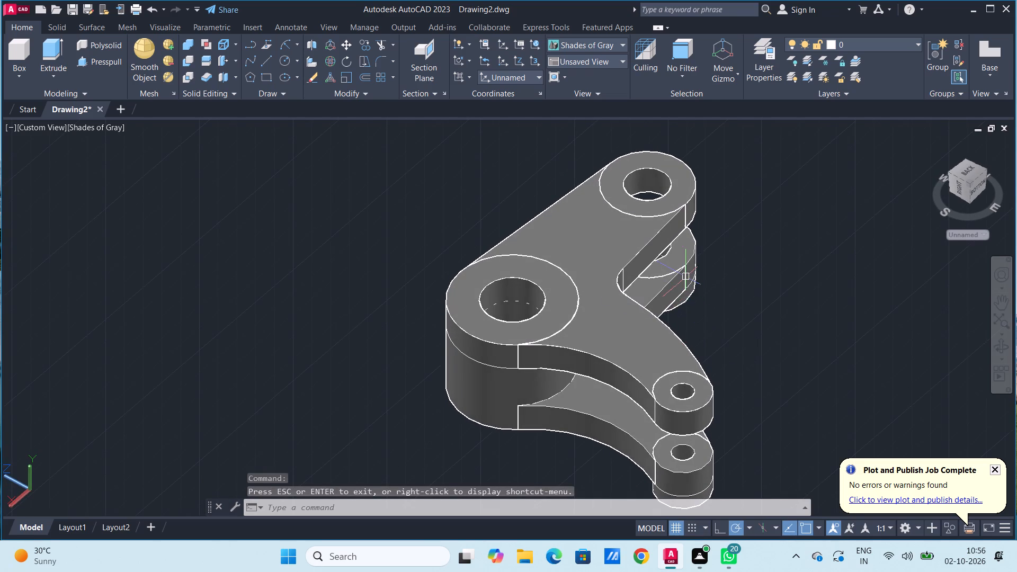
{"action": "scroll", "coordinate": [679, 153], "scroll_direction": "down", "scroll_amount": 2}
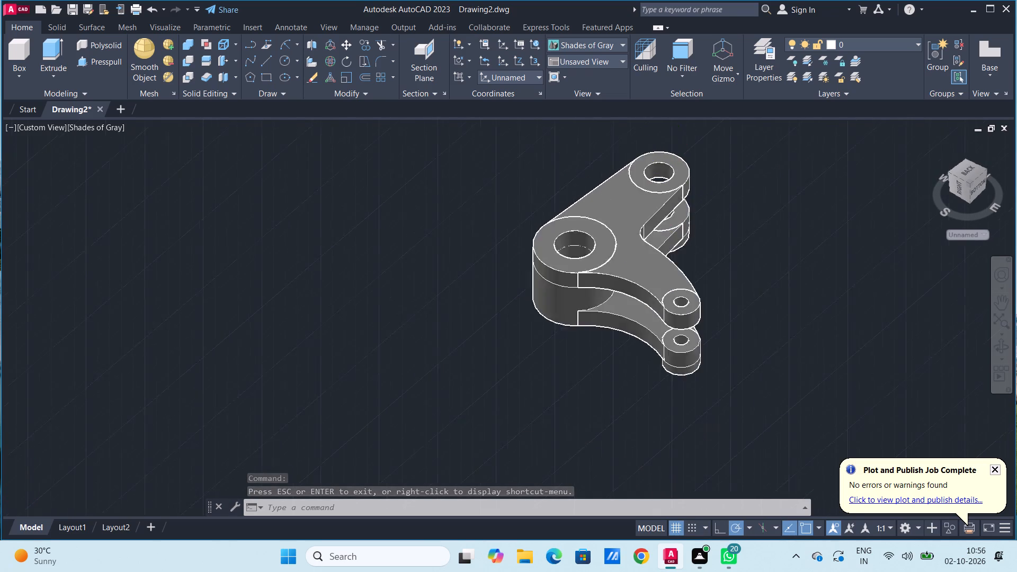
{"action": "scroll", "coordinate": [679, 153], "scroll_direction": "up", "scroll_amount": 4}
{"action": "middle_click_drag", "start_coordinate": [683, 156], "coordinate": [677, 194]}
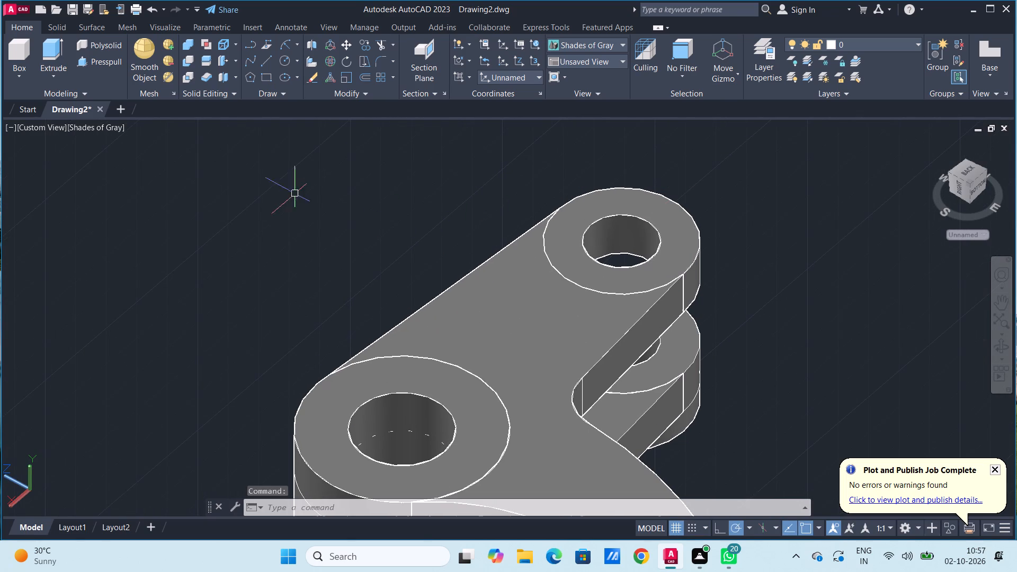
{"action": "left_click", "coordinate": [100, 64]}
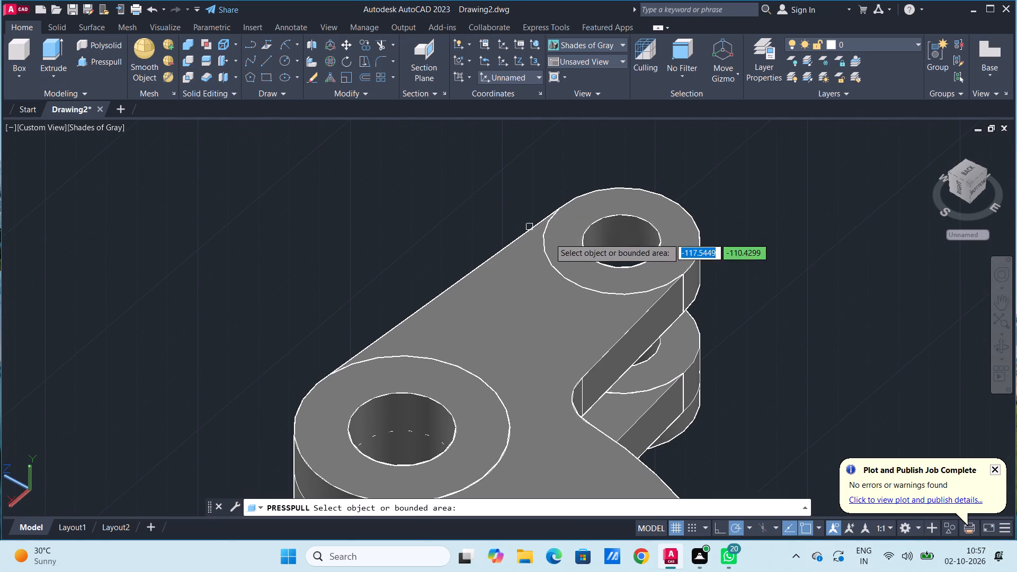
{"action": "left_click", "coordinate": [571, 254]}
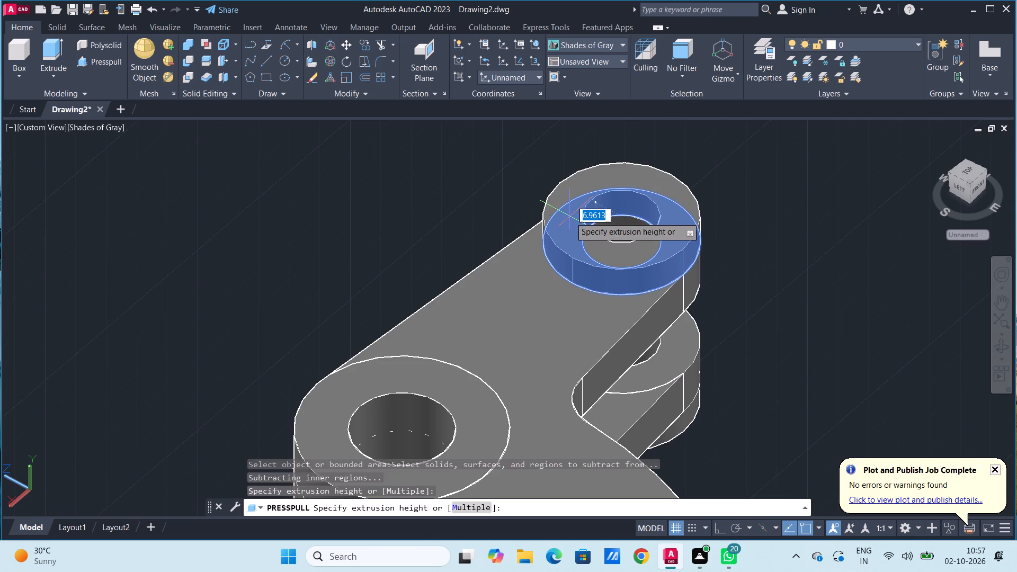
{"action": "type", "text": "5.5"}
{"action": "key", "text": "Return"}
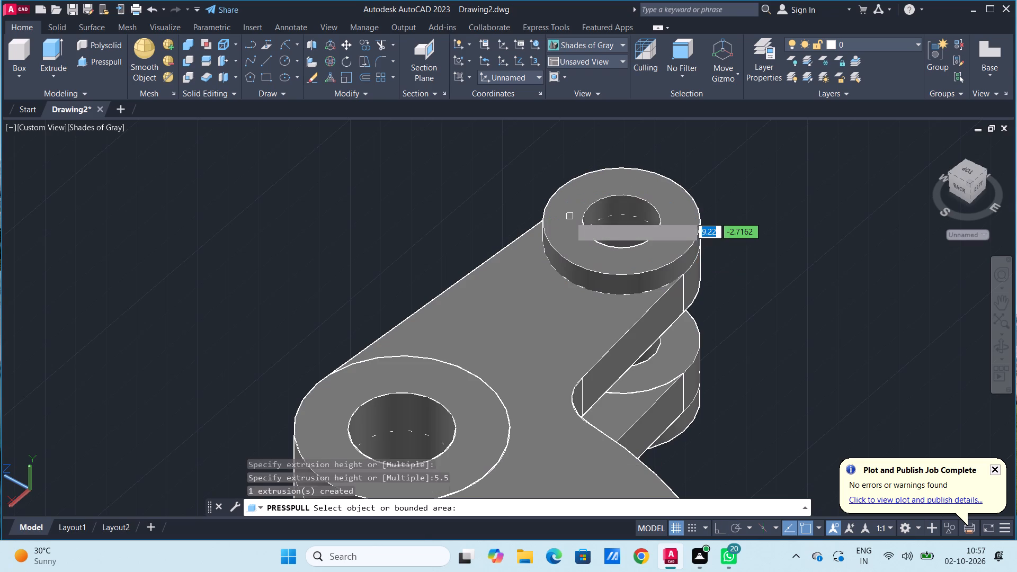
{"action": "key", "text": "Escape"}
{"action": "key", "text": "Escape"}
{"action": "key", "text": "Escape"}
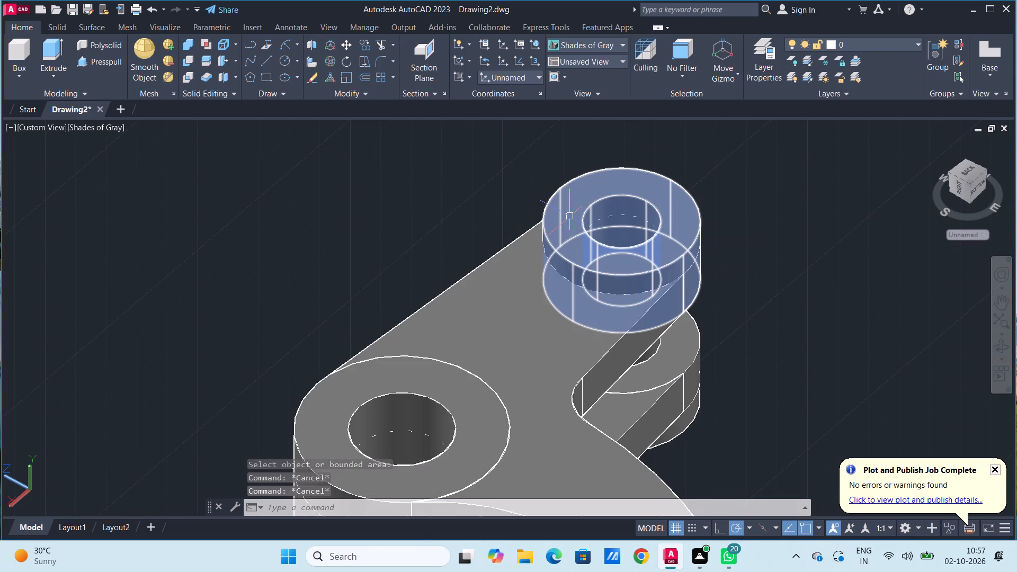
{"action": "left_click", "coordinate": [342, 234]}
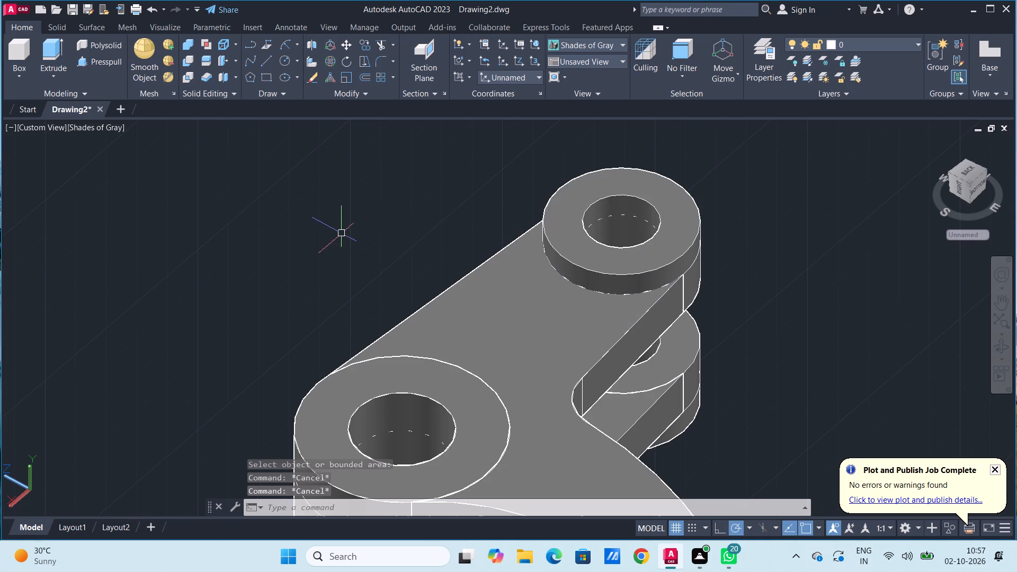
{"action": "left_click", "coordinate": [341, 234]}
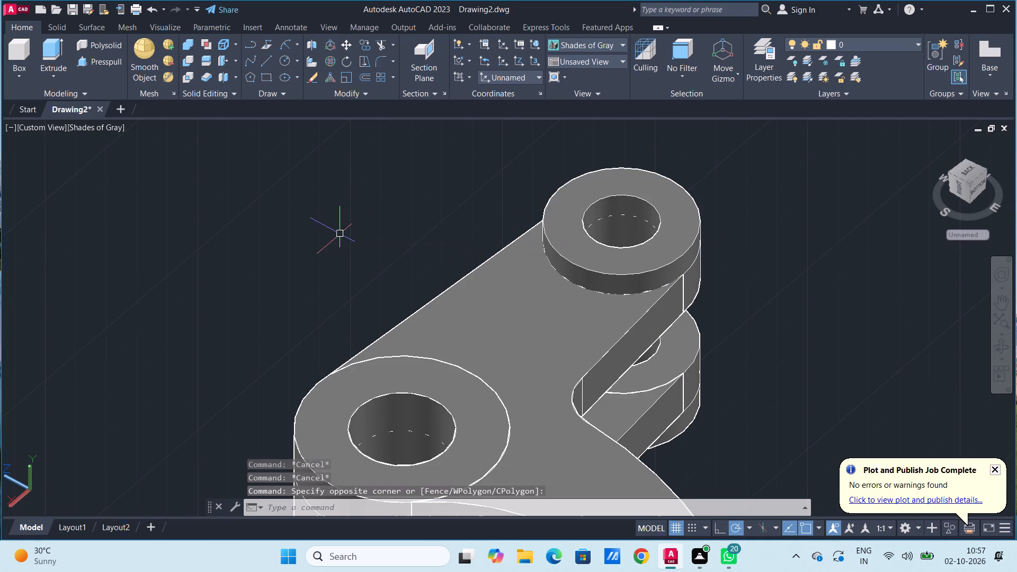
Press-pull the ring-shaped top face of the upper arm's smaller end boss upward by 5.5.
{"action": "scroll", "coordinate": [340, 234], "scroll_direction": "down", "scroll_amount": 2}
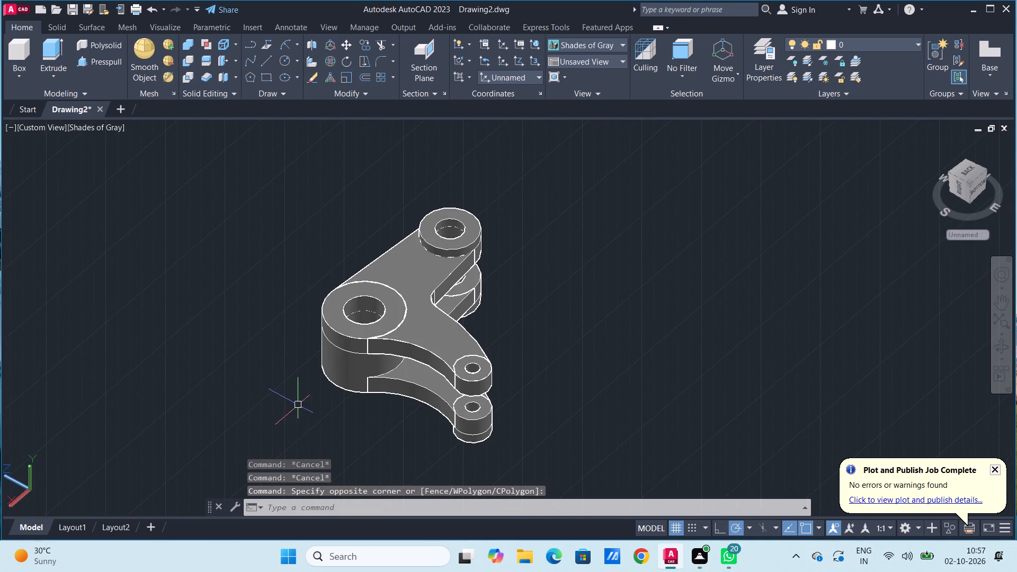
{"action": "scroll", "coordinate": [447, 365], "scroll_direction": "up", "scroll_amount": 3}
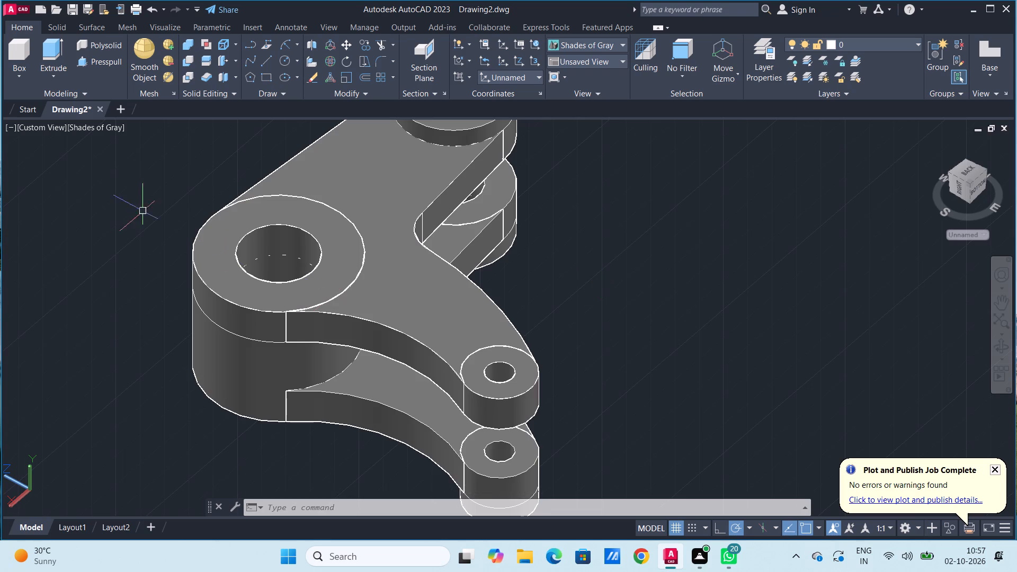
{"action": "left_click", "coordinate": [98, 64]}
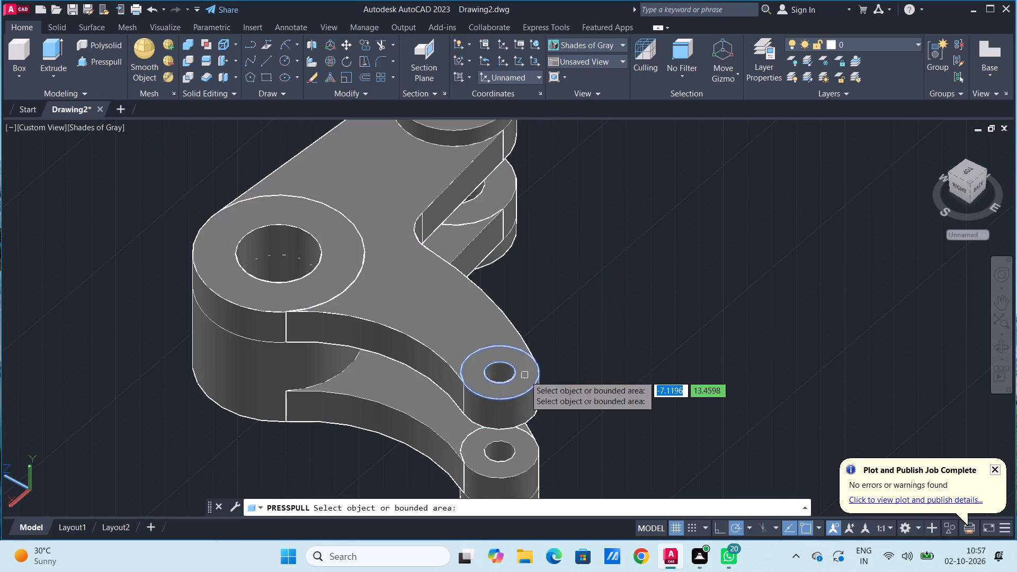
{"action": "left_click", "coordinate": [525, 376]}
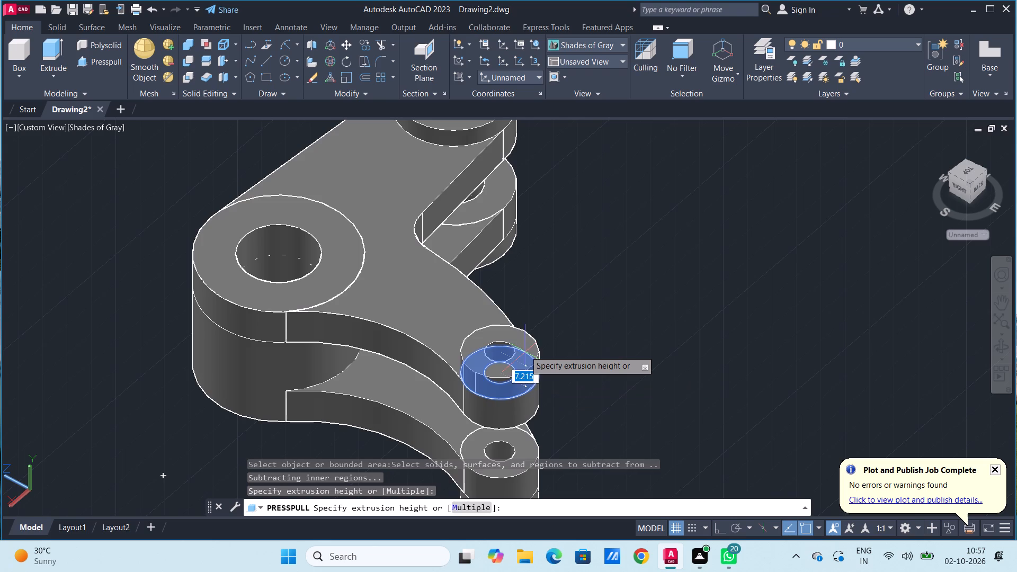
{"action": "type", "text": "5.5"}
{"action": "key", "text": "Return"}
{"action": "key", "text": "Escape"}
{"action": "key", "text": "Escape"}
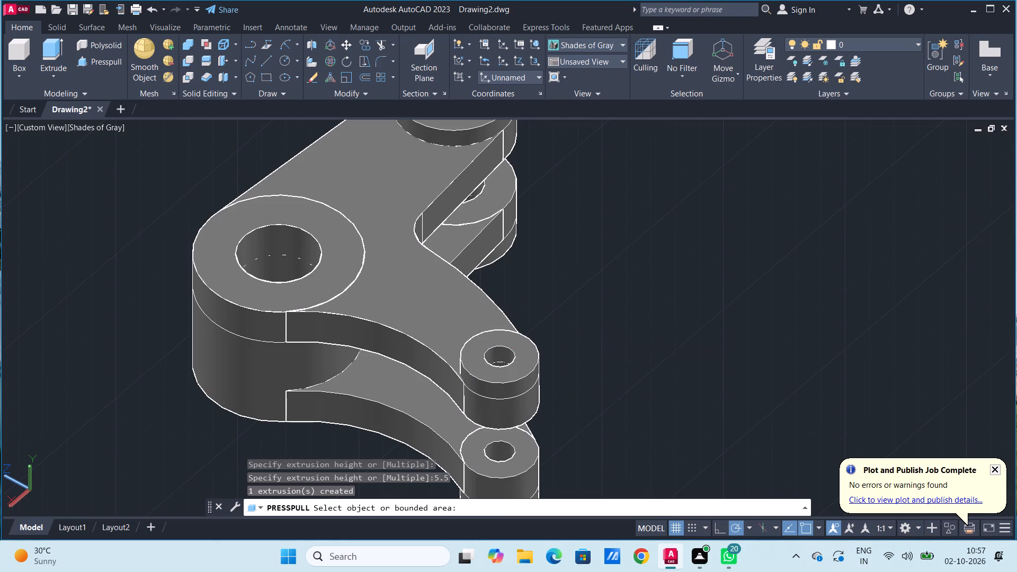
{"action": "key", "text": "Escape"}
{"action": "key", "text": "Escape"}
{"action": "key", "text": "Escape"}
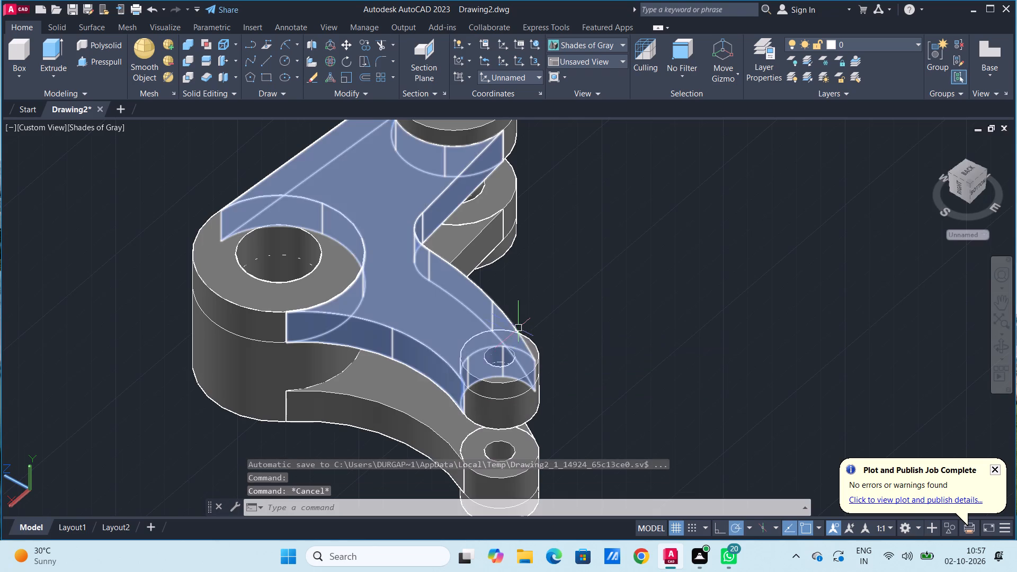
Examine the finished bracket from below and above, checking both arms and the raised end bosses up close.
{"action": "scroll", "coordinate": [347, 412], "scroll_direction": "down", "scroll_amount": 2}
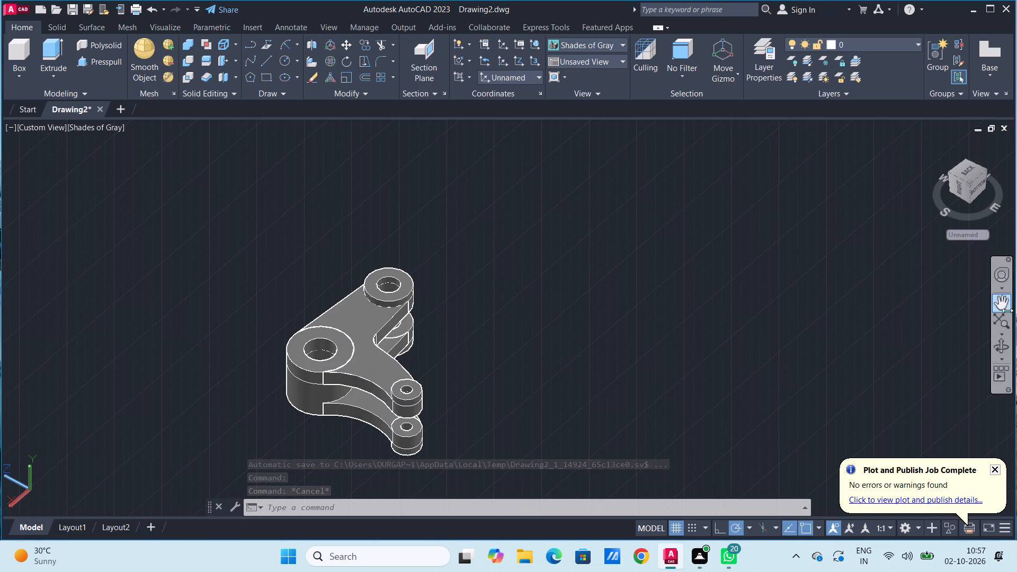
{"action": "left_click", "coordinate": [1001, 347]}
{"action": "left_click_drag", "start_coordinate": [445, 411], "coordinate": [563, 362]}
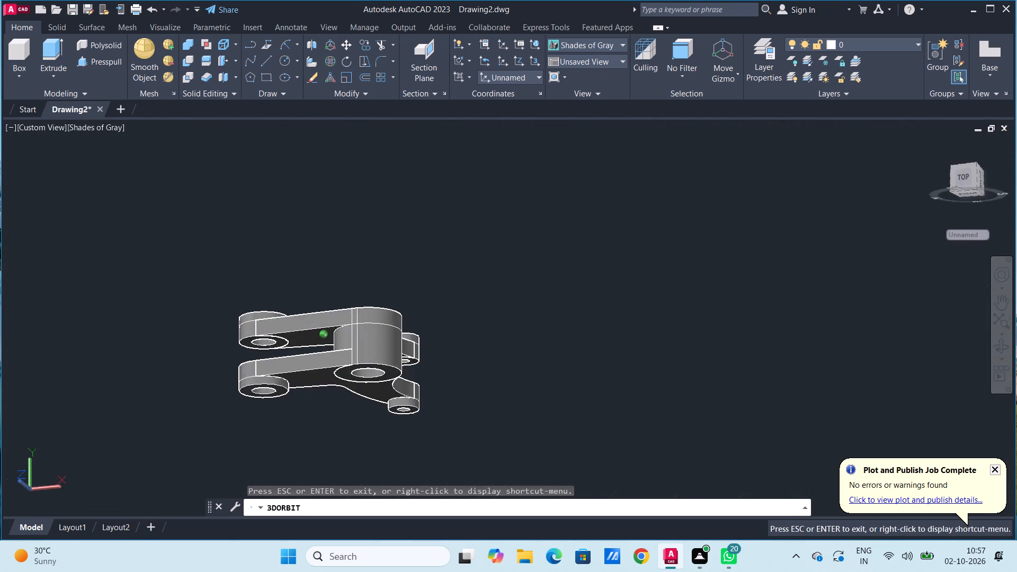
{"action": "left_click_drag", "start_coordinate": [563, 362], "coordinate": [404, 391]}
{"action": "scroll", "coordinate": [377, 332], "scroll_direction": "down", "scroll_amount": 3}
{"action": "scroll", "coordinate": [380, 329], "scroll_direction": "up", "scroll_amount": 4}
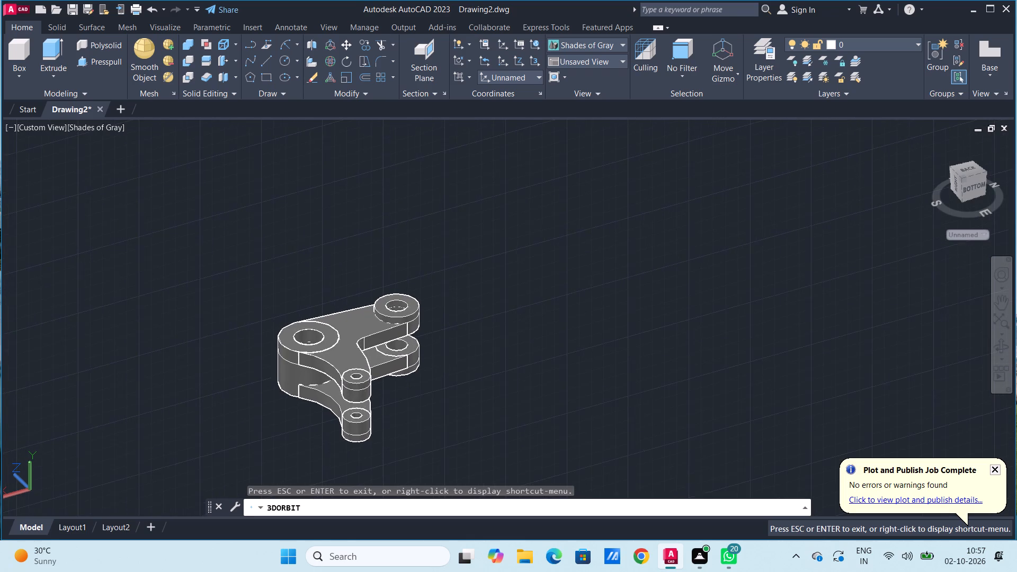
{"action": "scroll", "coordinate": [380, 329], "scroll_direction": "up", "scroll_amount": 10}
{"action": "scroll", "coordinate": [417, 300], "scroll_direction": "up", "scroll_amount": 9}
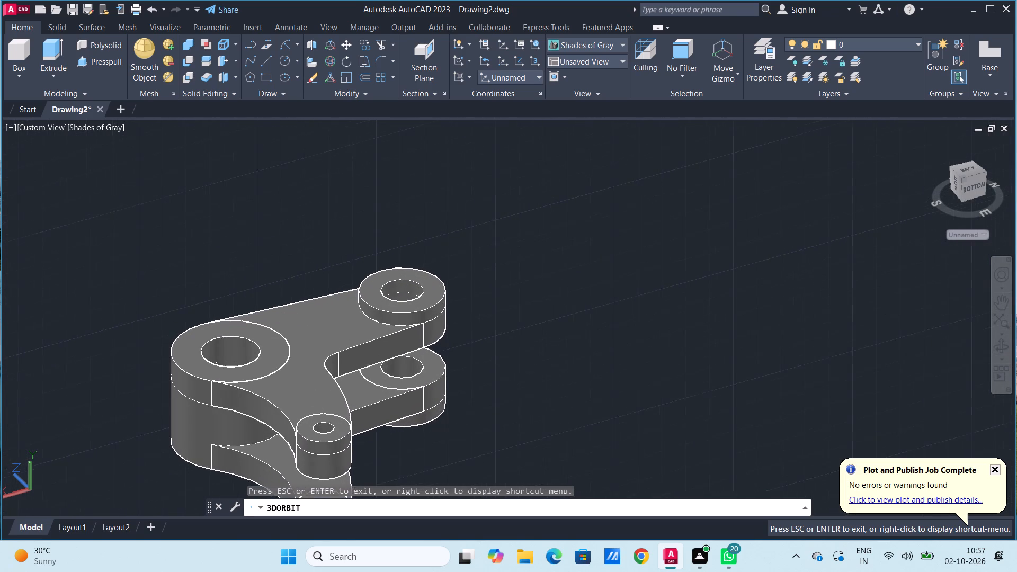
{"action": "scroll", "coordinate": [383, 332], "scroll_direction": "up", "scroll_amount": 10}
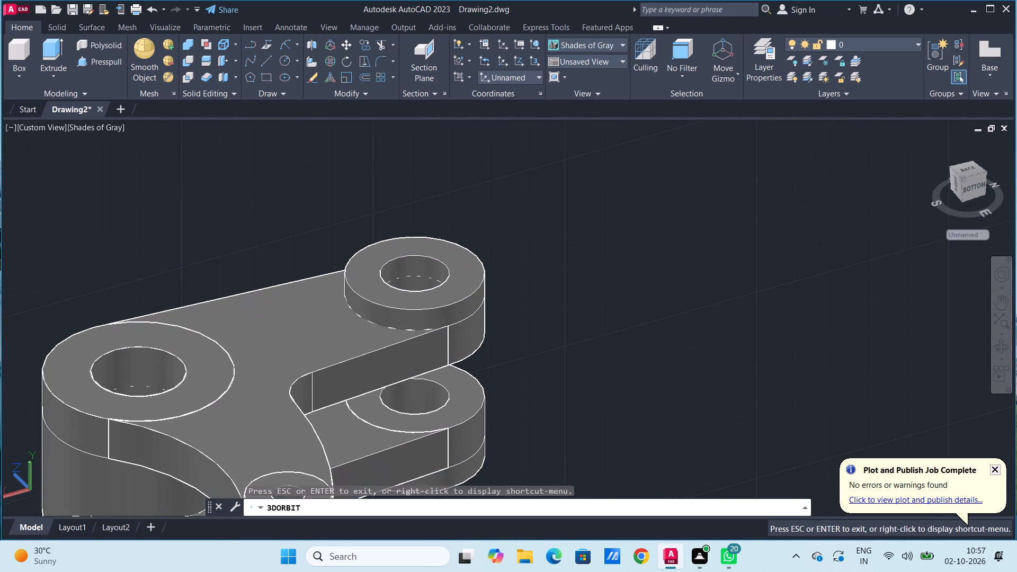
{"action": "key", "text": "Escape"}
{"action": "key", "text": "Escape"}
{"action": "key", "text": "Escape"}
{"action": "key", "text": "Escape"}
{"action": "key", "text": "Escape"}
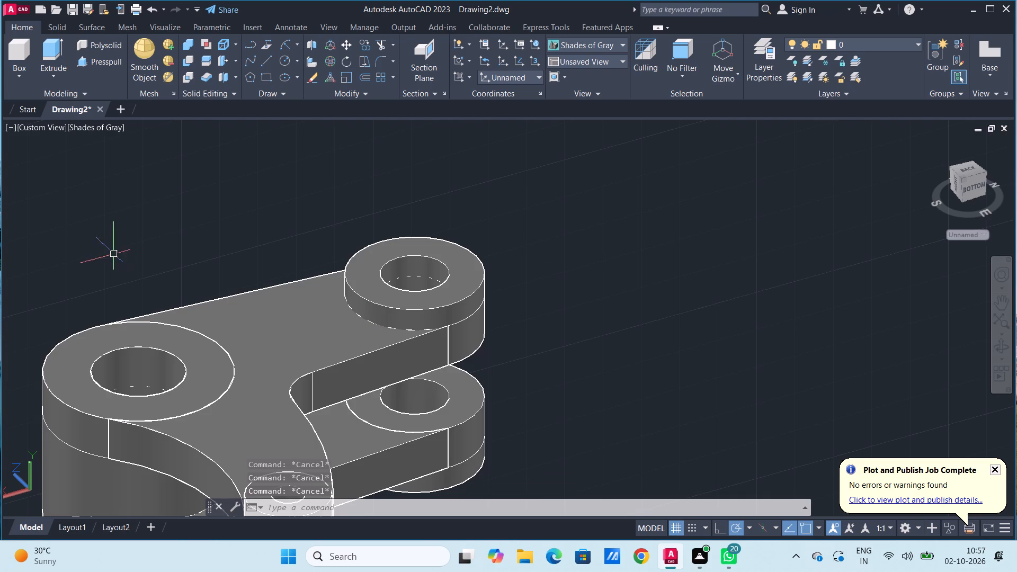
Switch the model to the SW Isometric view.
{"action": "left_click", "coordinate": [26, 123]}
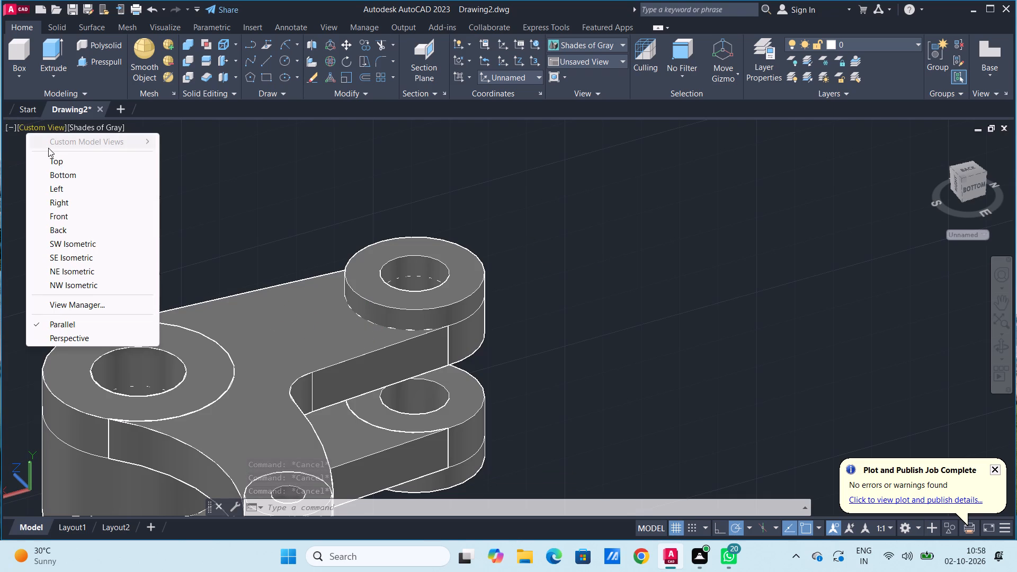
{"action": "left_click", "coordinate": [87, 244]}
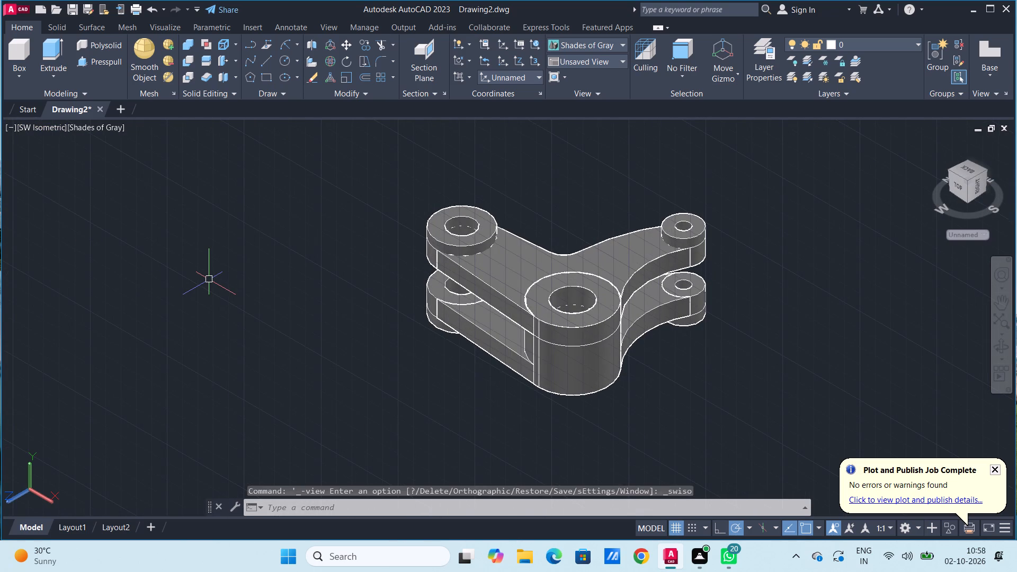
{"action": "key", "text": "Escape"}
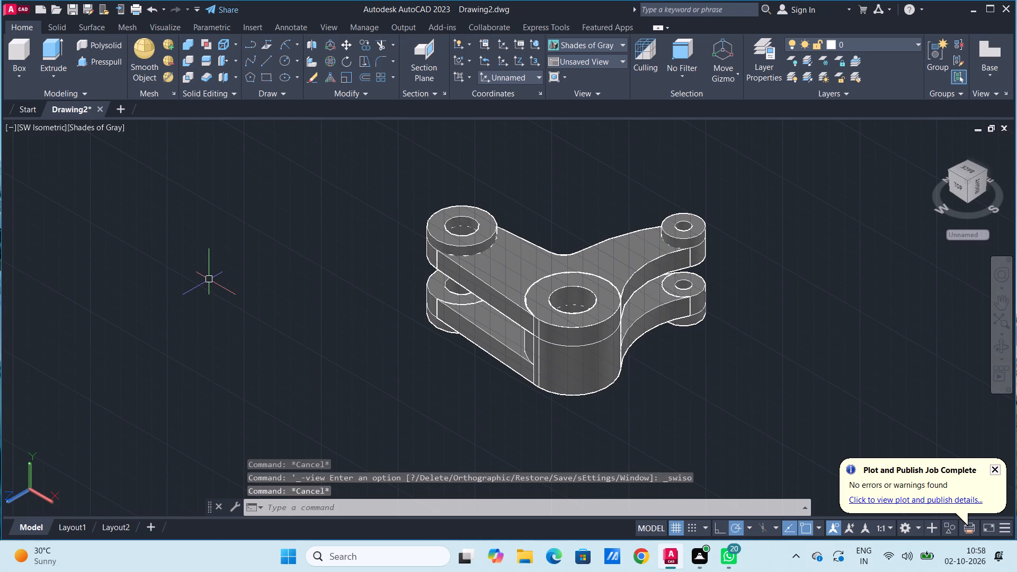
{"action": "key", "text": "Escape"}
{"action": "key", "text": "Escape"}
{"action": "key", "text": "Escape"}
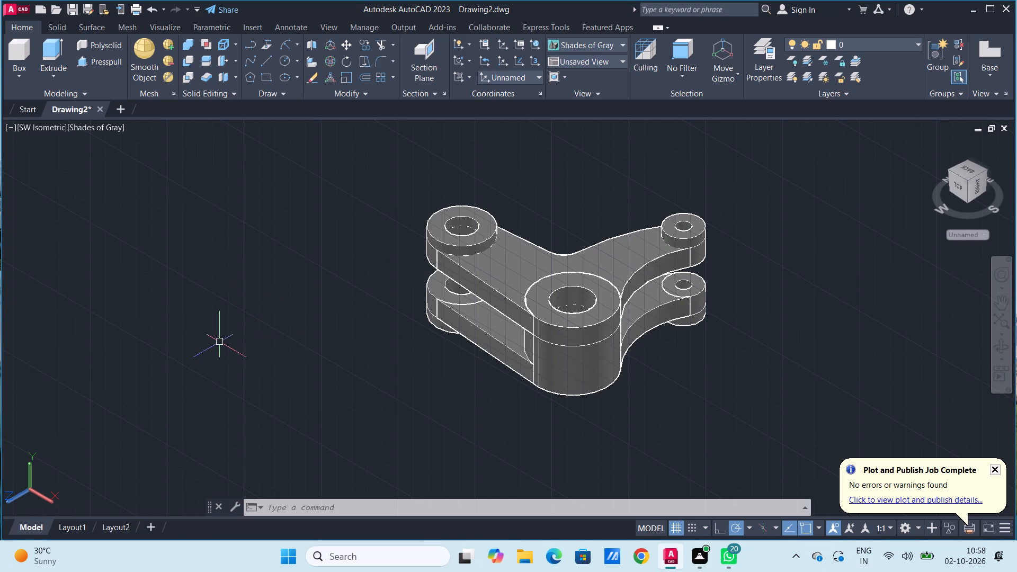
Set the model to the SE Isometric view with the whole bracket centred in the drawing area.
{"action": "left_click", "coordinate": [34, 129]}
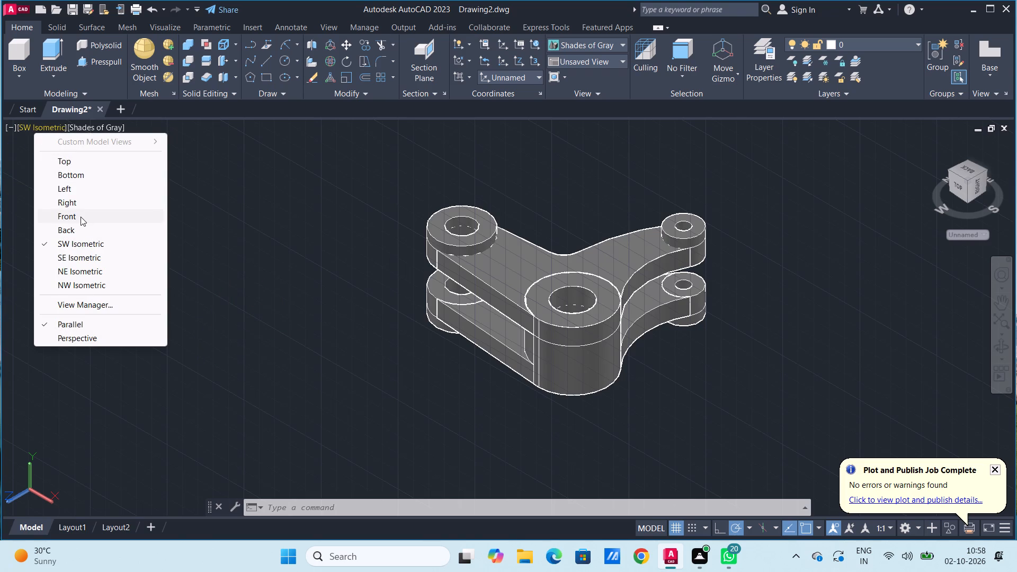
{"action": "left_click", "coordinate": [82, 254]}
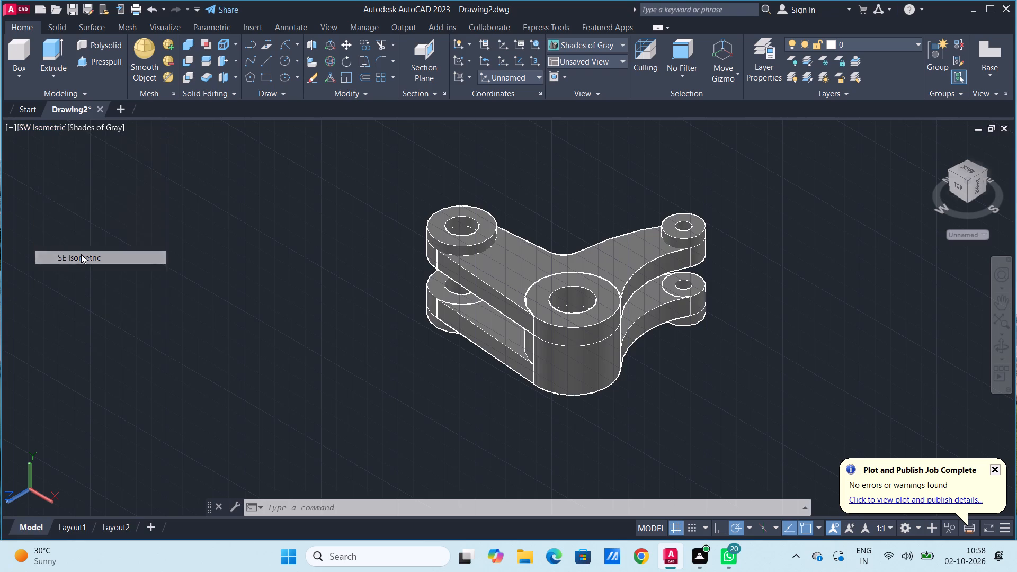
{"action": "scroll", "coordinate": [235, 312], "scroll_direction": "up", "scroll_amount": 3}
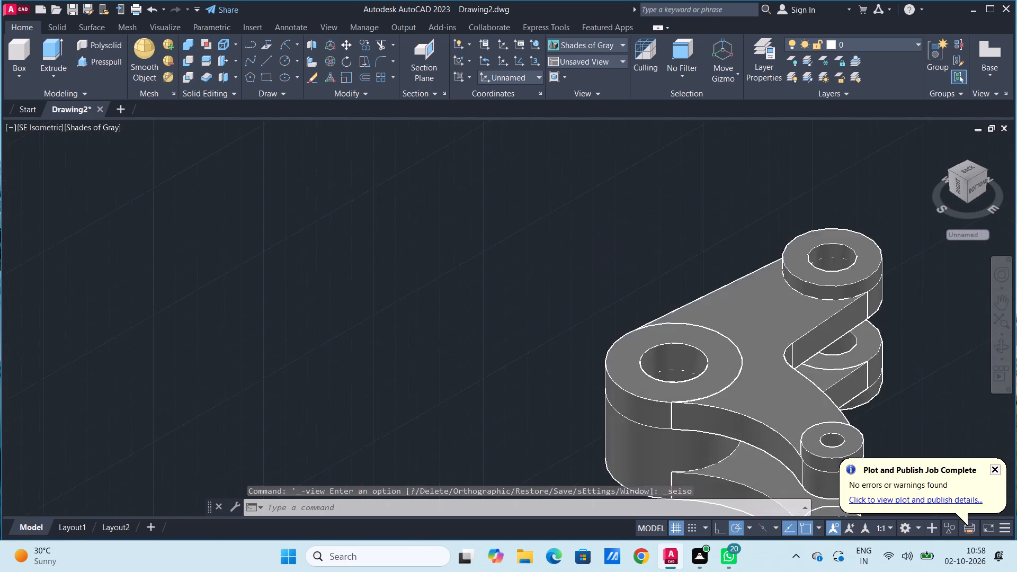
{"action": "scroll", "coordinate": [235, 312], "scroll_direction": "down", "scroll_amount": 7}
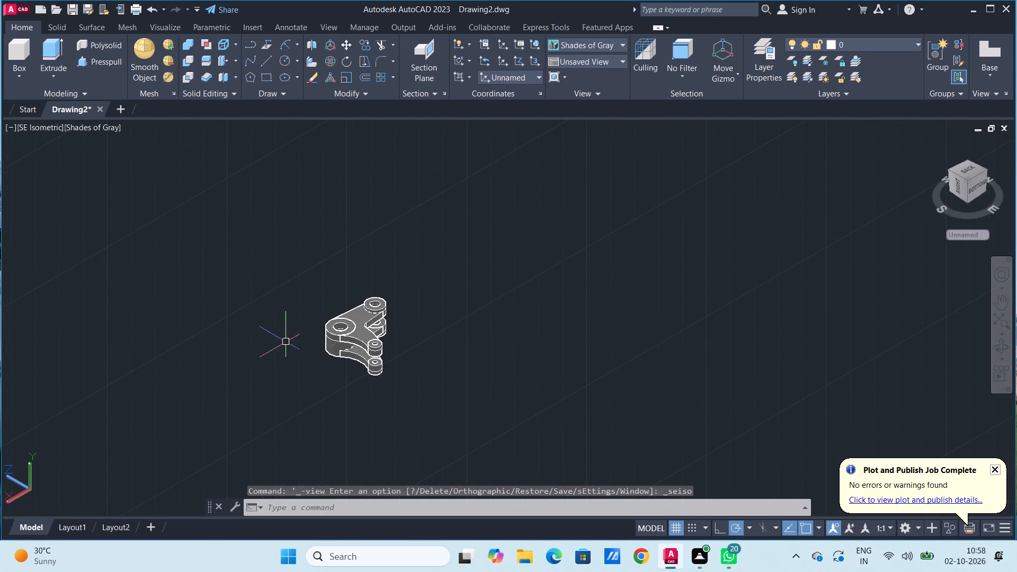
{"action": "scroll", "coordinate": [380, 365], "scroll_direction": "up", "scroll_amount": 3}
{"action": "scroll", "coordinate": [260, 228], "scroll_direction": "up", "scroll_amount": 1}
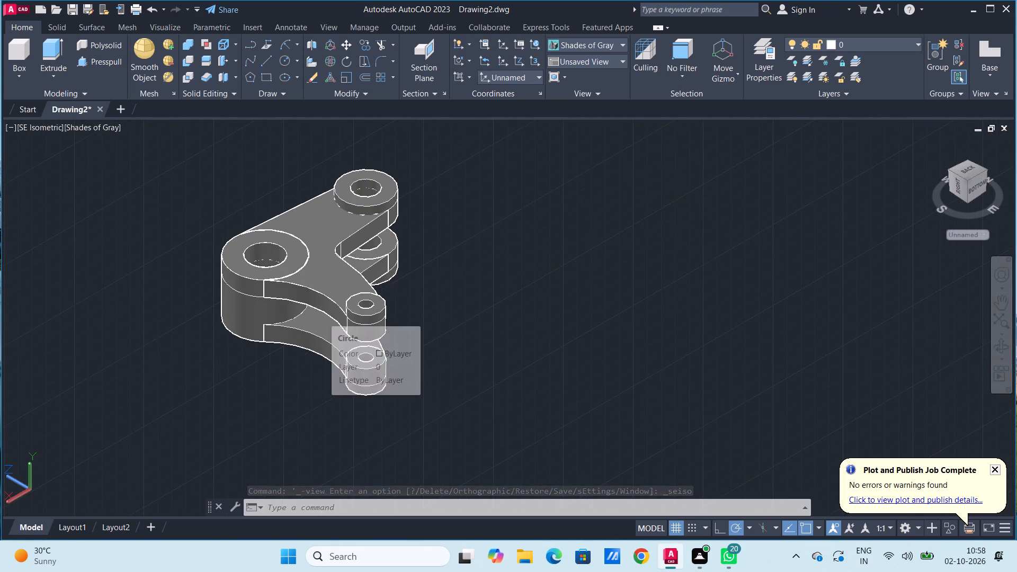
{"action": "scroll", "coordinate": [192, 163], "scroll_direction": "down", "scroll_amount": 3}
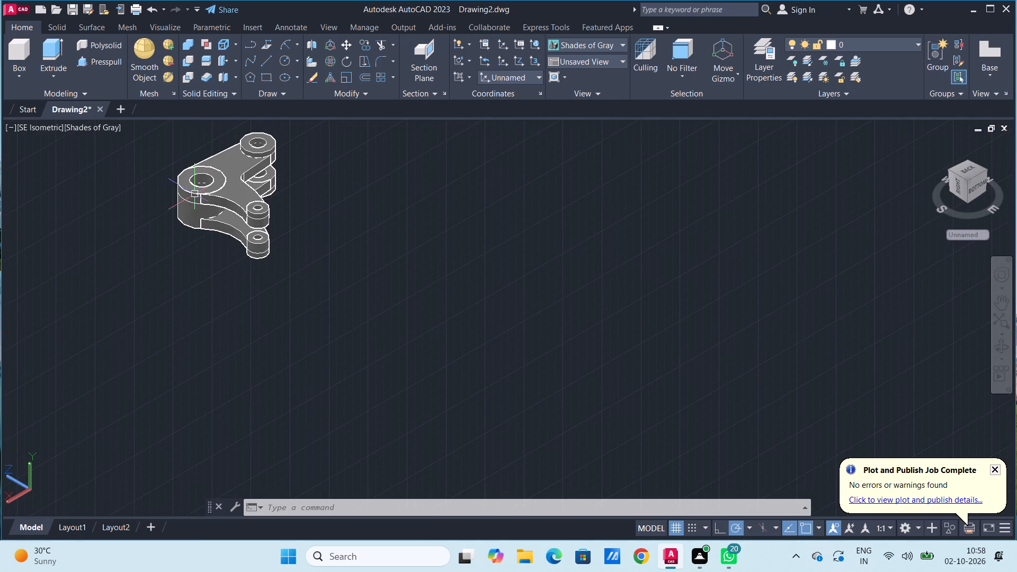
{"action": "middle_click_drag", "start_coordinate": [142, 207], "coordinate": [351, 299]}
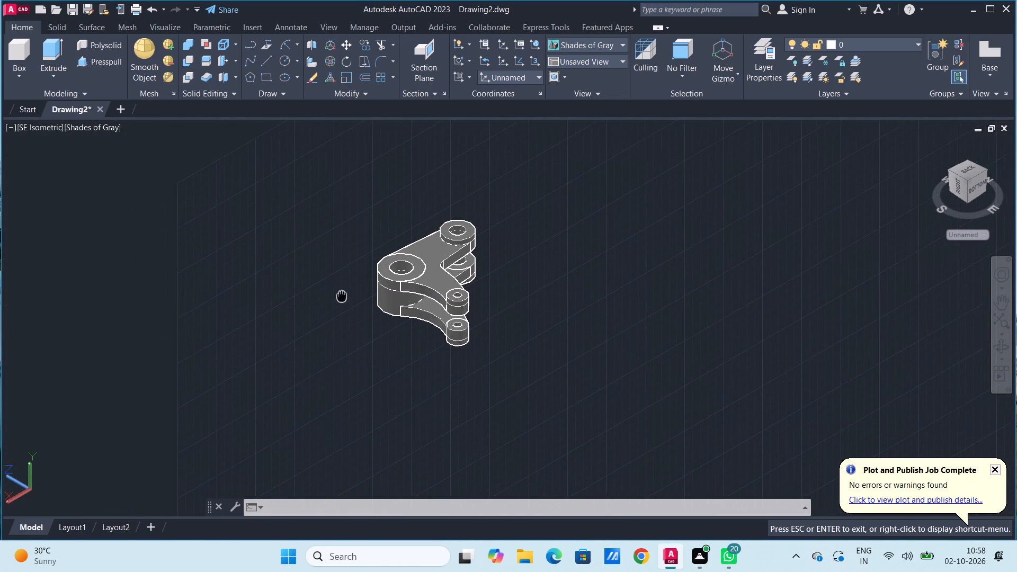
{"action": "middle_click_drag", "start_coordinate": [351, 299], "coordinate": [351, 300]}
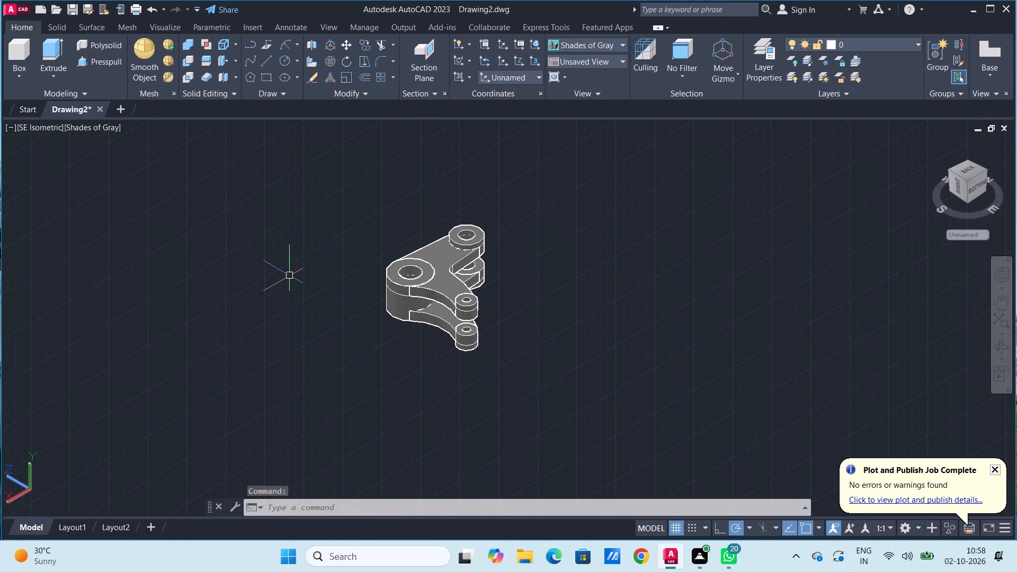
{"action": "key", "text": "Escape"}
{"action": "key", "text": "Escape"}
{"action": "key", "text": "Escape"}
{"action": "key", "text": "Escape"}
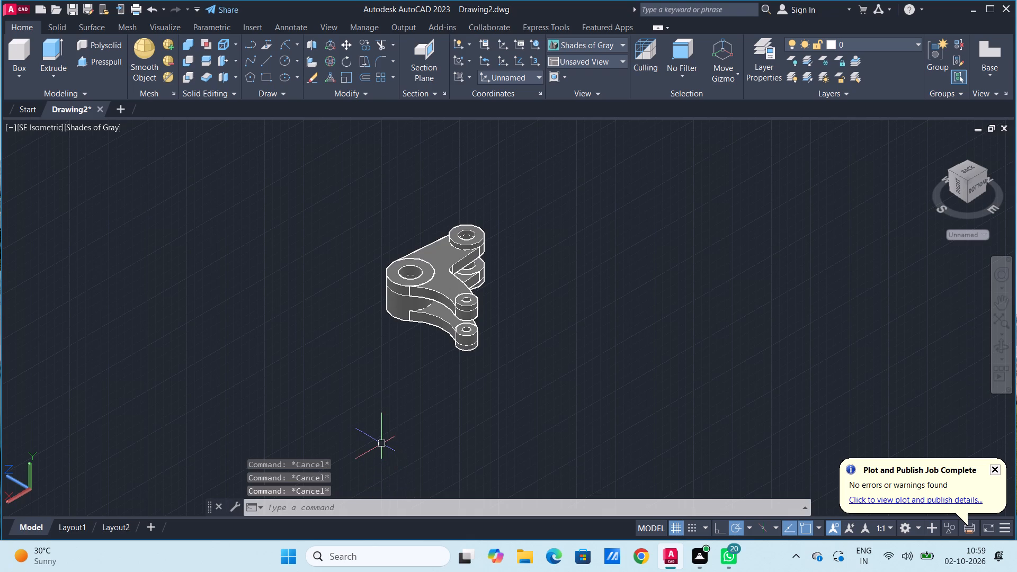
Save the drawing in Documents as "double plate bell crank lever" in AutoCAD 2018 Drawing format.
{"action": "key", "text": "ctrl+s"}
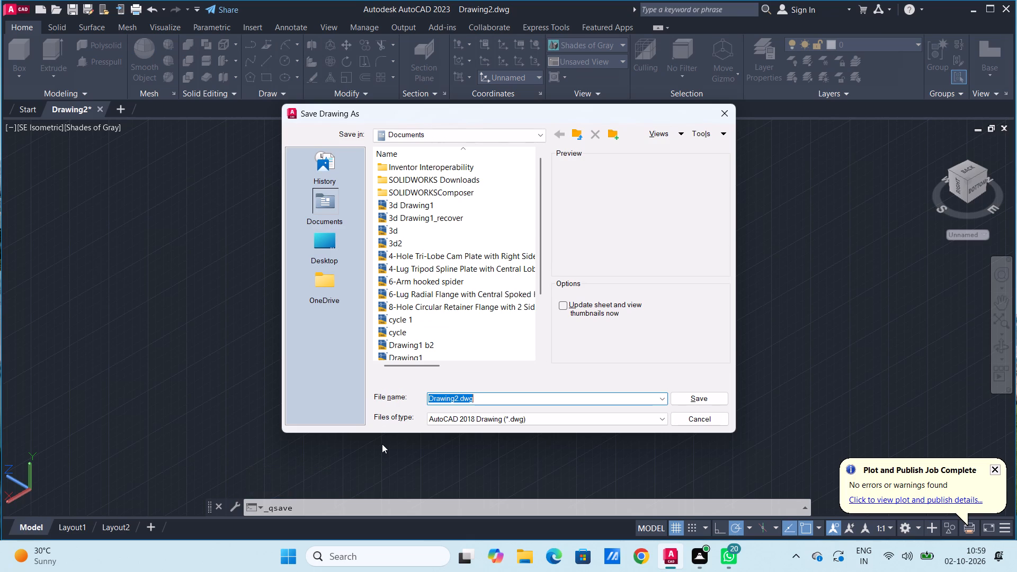
{"action": "type", "text": "dou"}
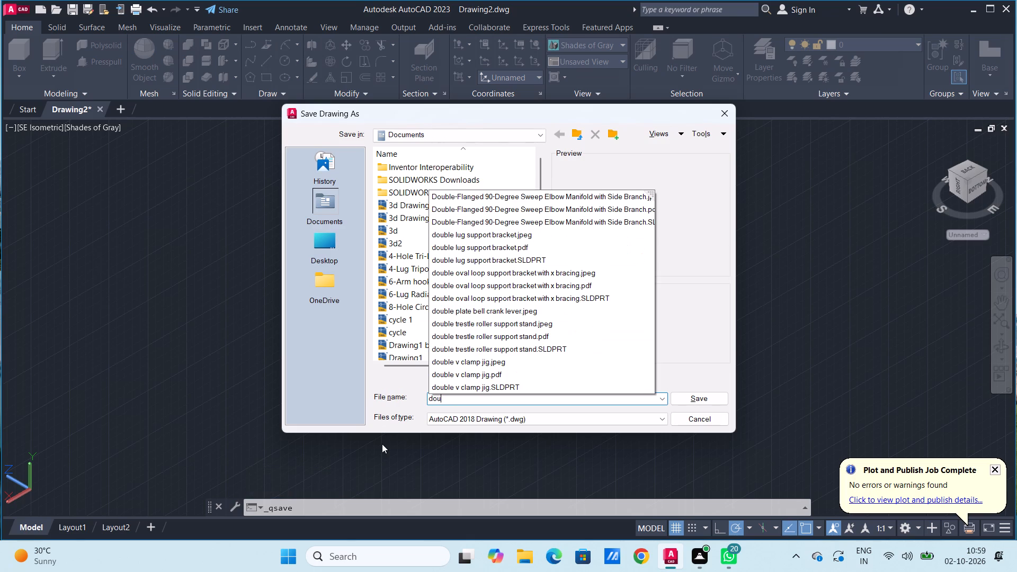
{"action": "type", "text": "ble"}
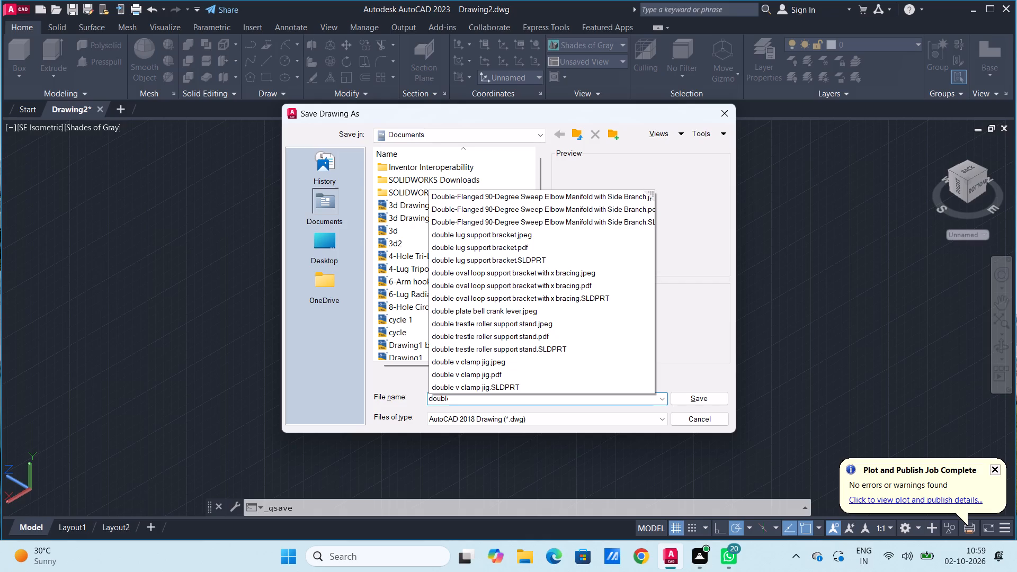
{"action": "key", "text": "space"}
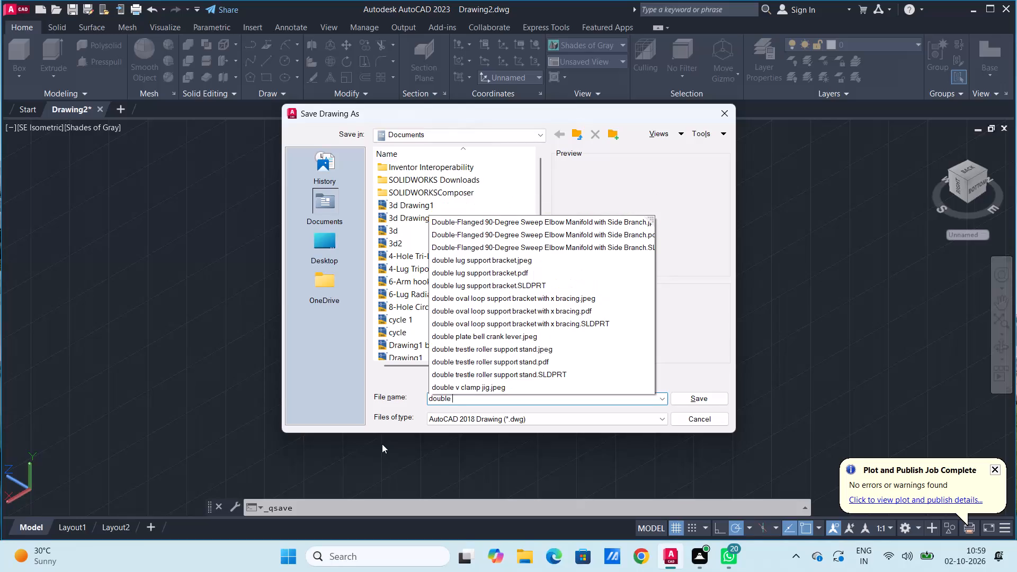
{"action": "type", "text": "plate"}
{"action": "key", "text": "space"}
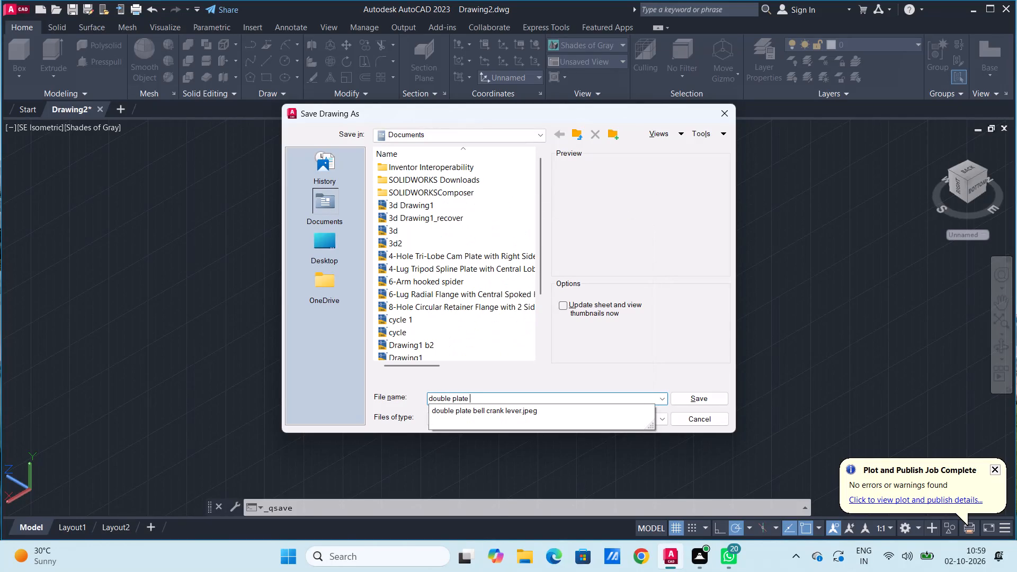
{"action": "type", "text": "bell crank"}
{"action": "key", "text": "space"}
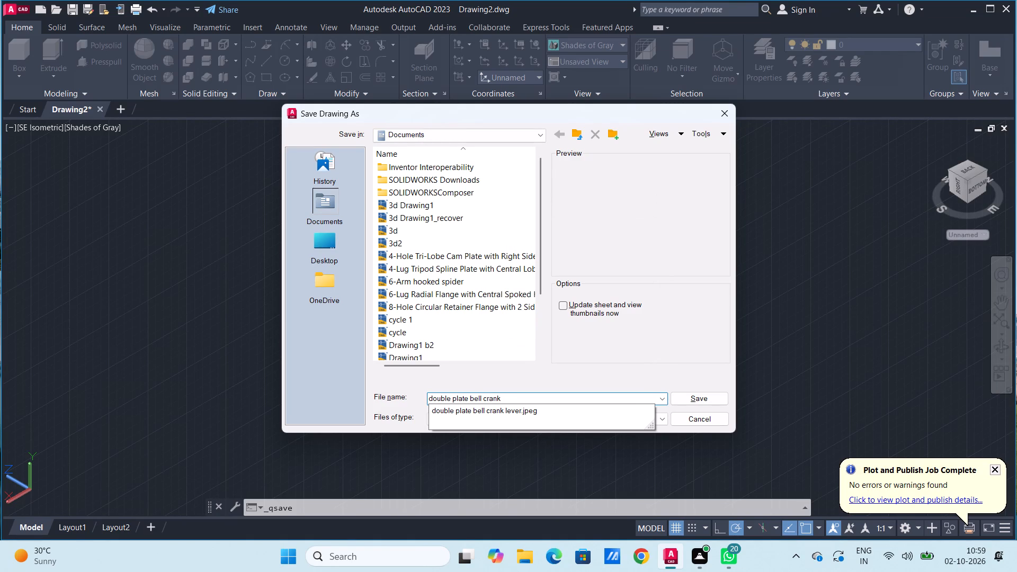
{"action": "key", "text": "k"}
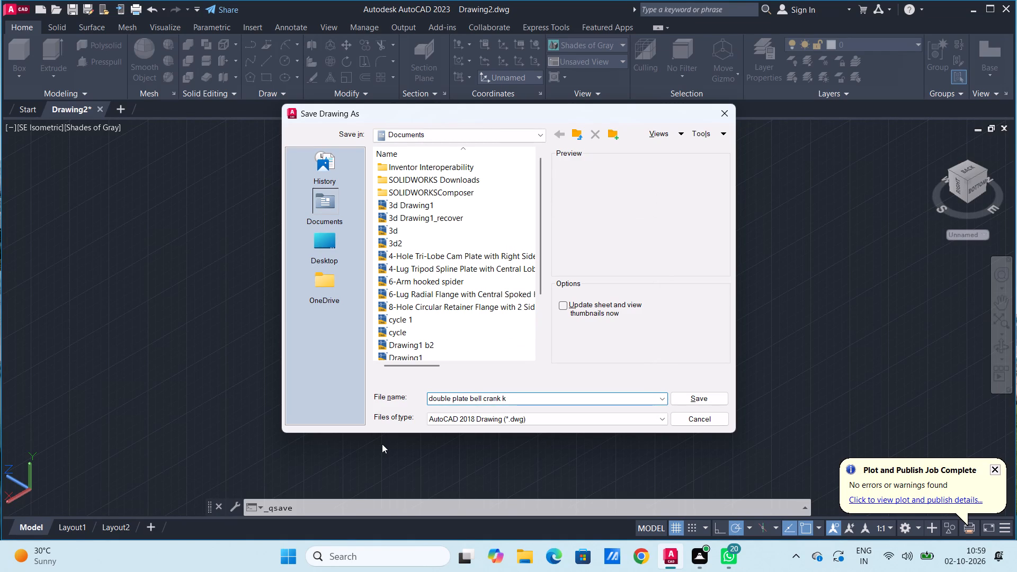
{"action": "key", "text": "BackSpace"}
{"action": "type", "text": "lever"}
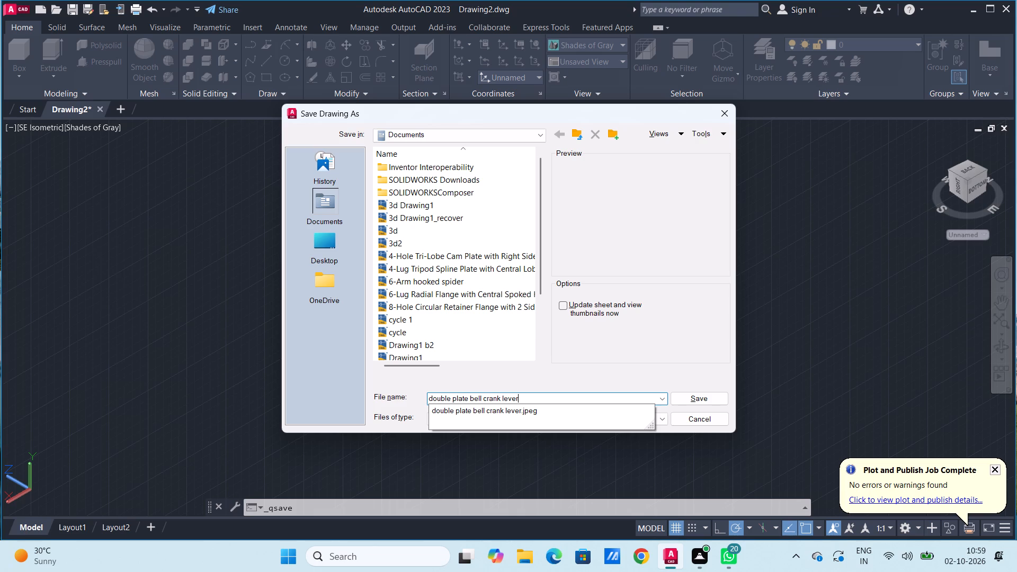
{"action": "left_click", "coordinate": [716, 396]}
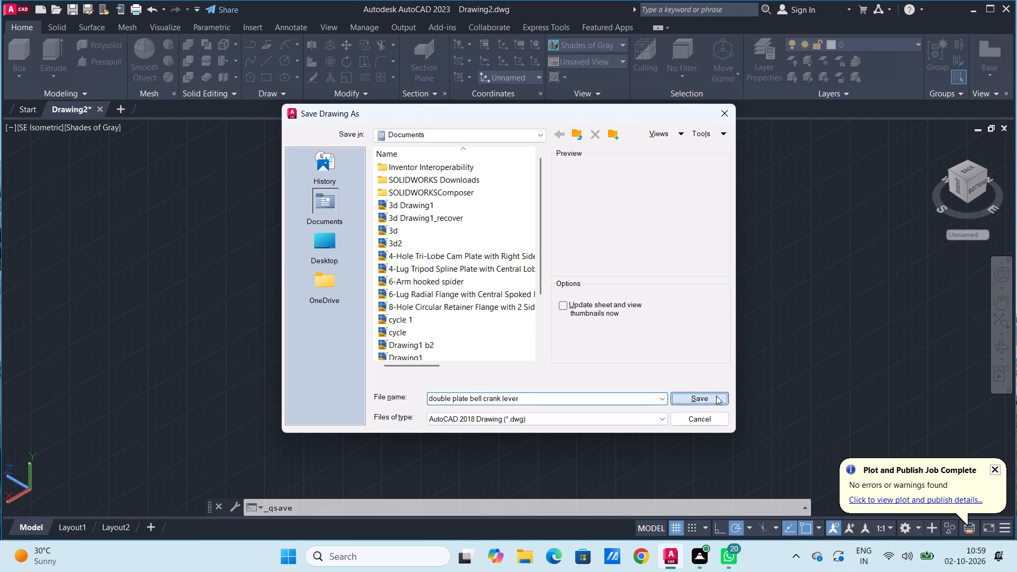
Turn off command log recording with LOGFILEOFF.
{"action": "left_click", "coordinate": [527, 505]}
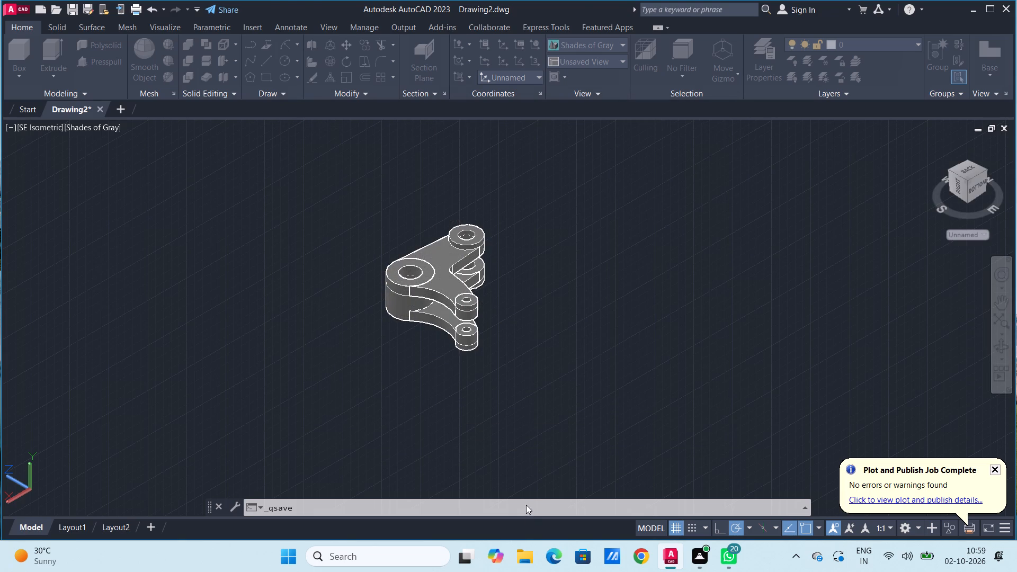
{"action": "type", "text": "log"}
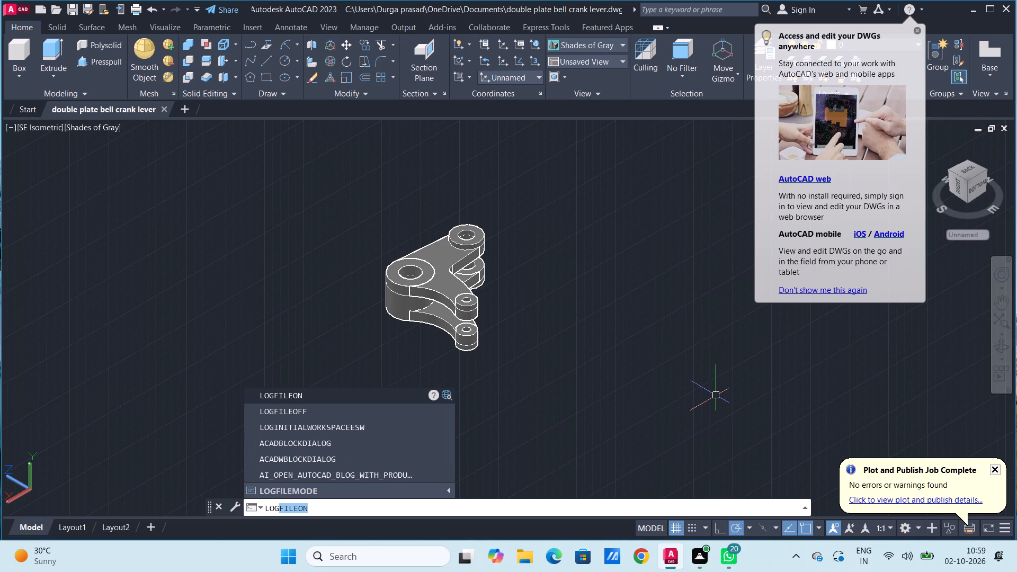
{"action": "left_click", "coordinate": [310, 413]}
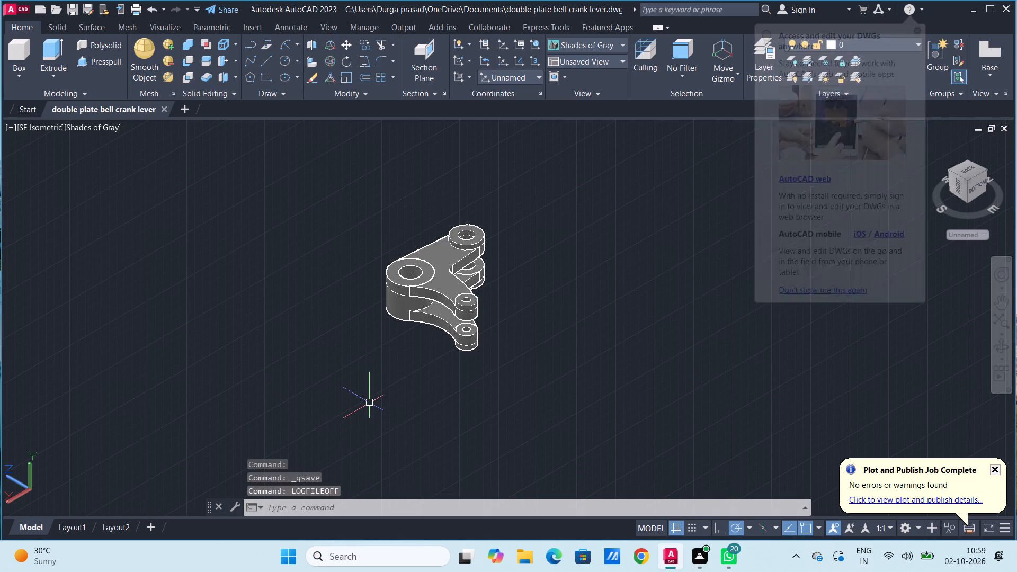
Set up a plot with DWG To PDF.pc3 on ISO expand A4 (297.00 x 210.00 MM), landscape orientation, with the plot centered.
{"action": "left_click", "coordinate": [381, 503]}
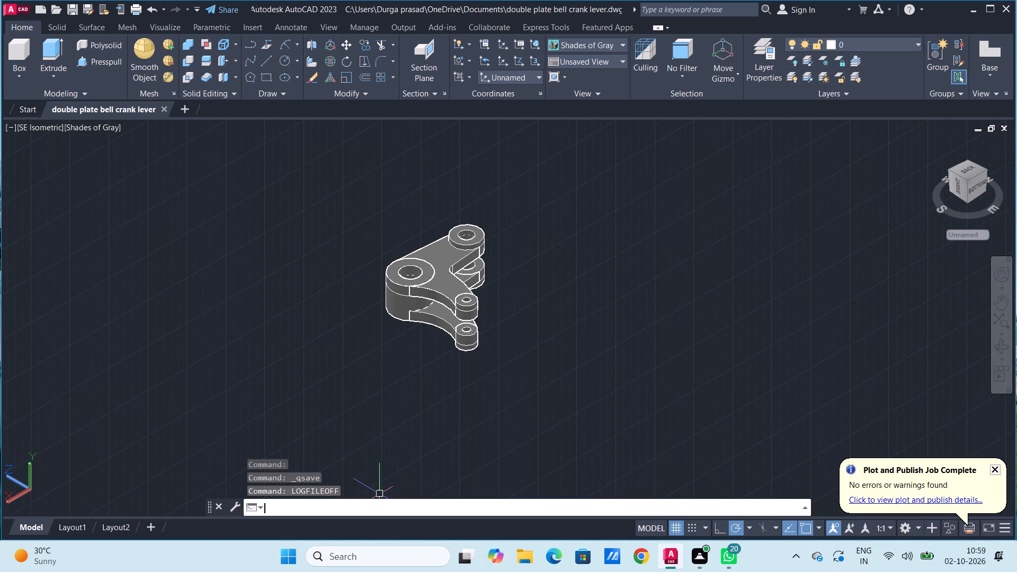
{"action": "type", "text": "plot"}
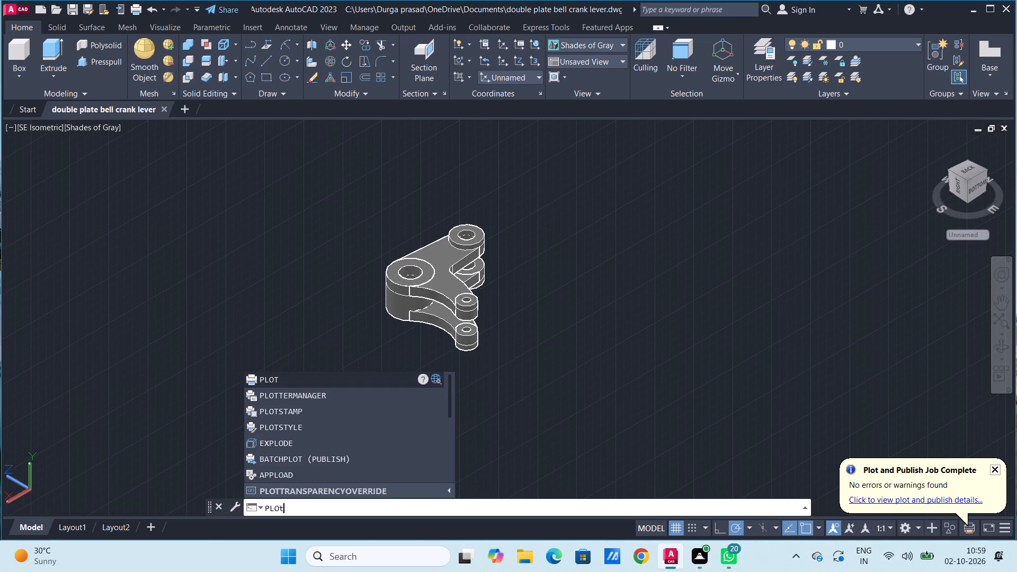
{"action": "key", "text": "Return"}
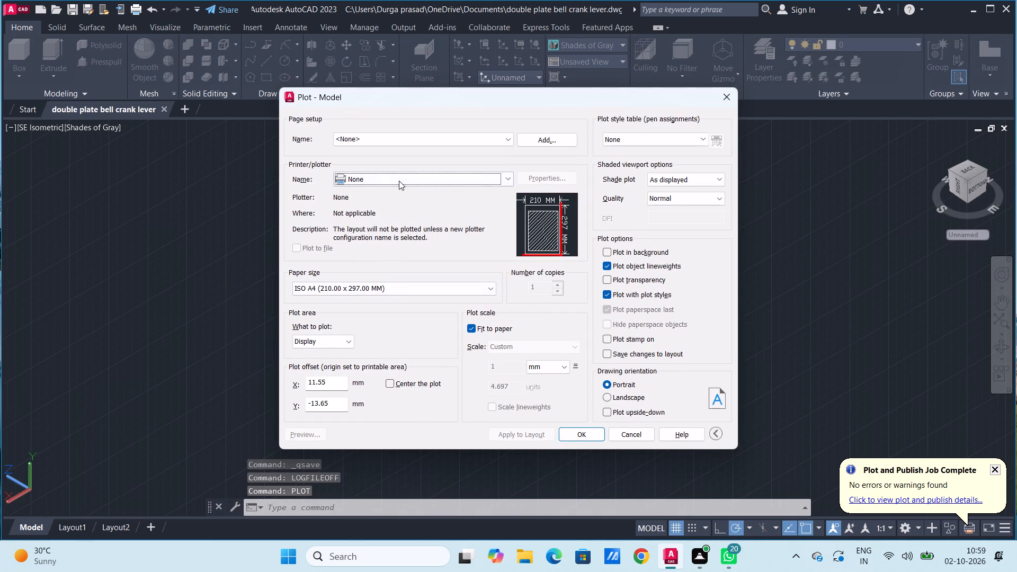
{"action": "left_click", "coordinate": [399, 180]}
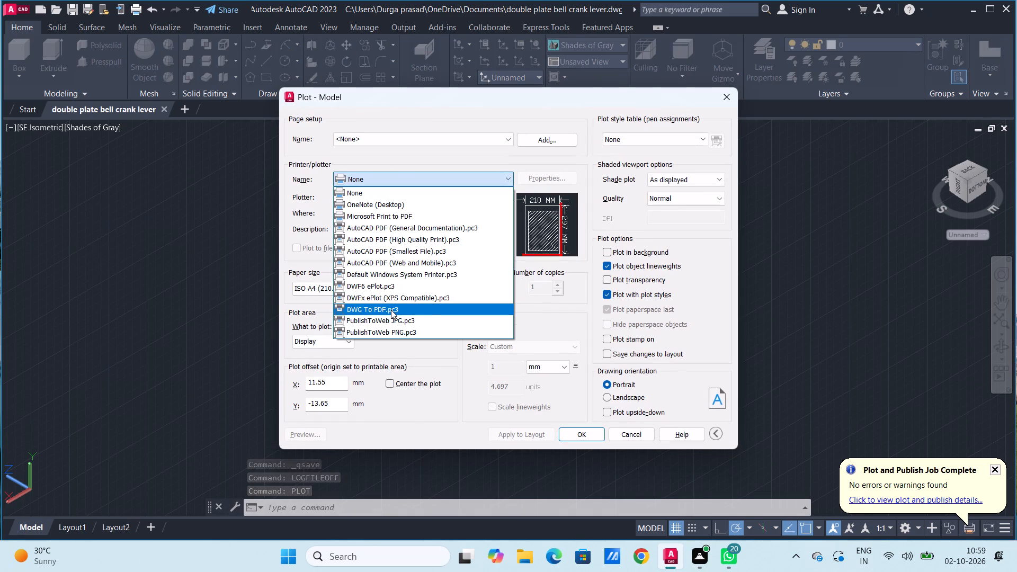
{"action": "left_click", "coordinate": [391, 310]}
{"action": "left_click", "coordinate": [396, 289]}
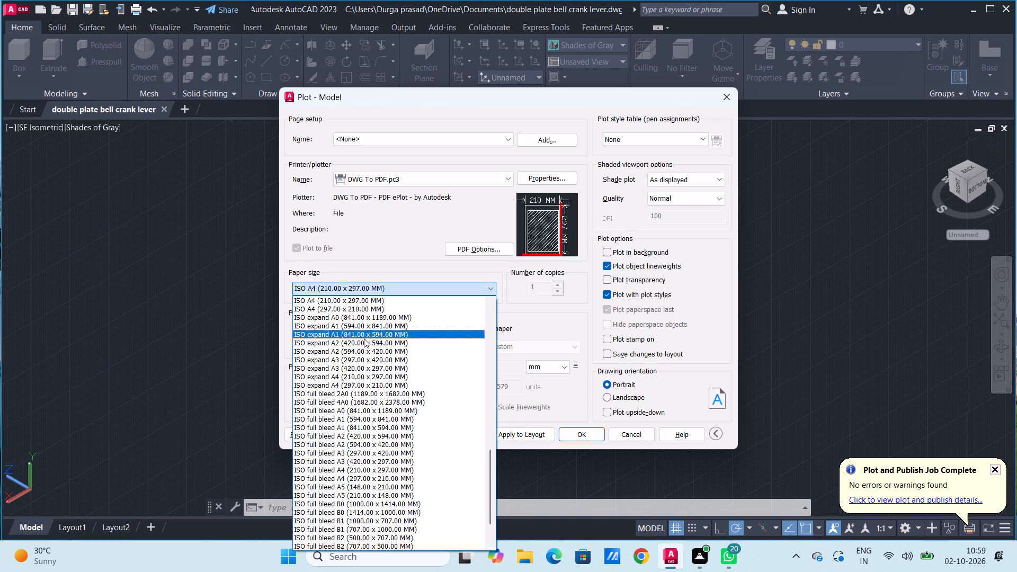
{"action": "left_click", "coordinate": [355, 385]}
{"action": "left_click", "coordinate": [608, 398]}
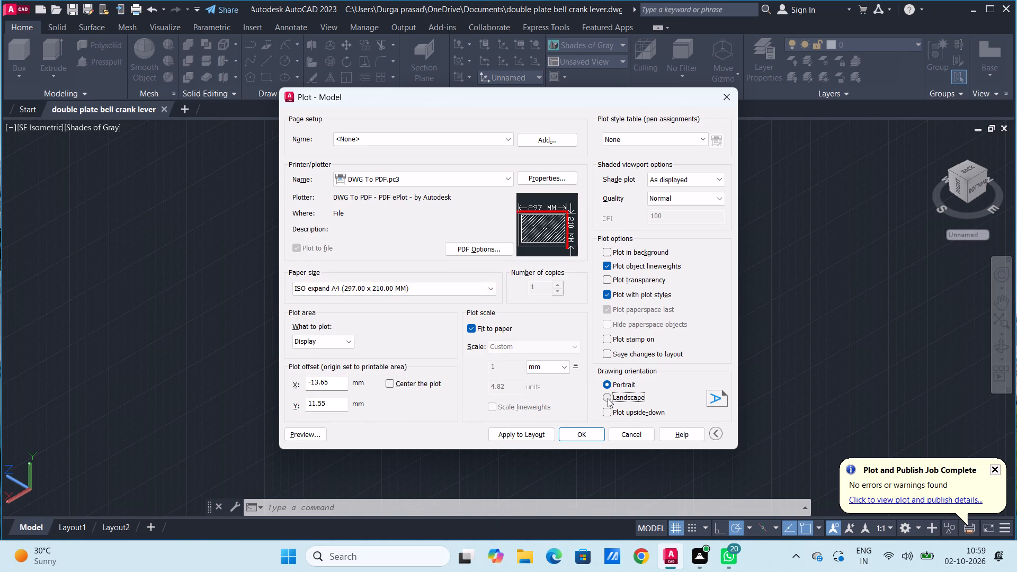
{"action": "left_click", "coordinate": [390, 382]}
Define the plot area as a Window enclosing the whole bell crank lever with a margin around it.
{"action": "left_click", "coordinate": [340, 346]}
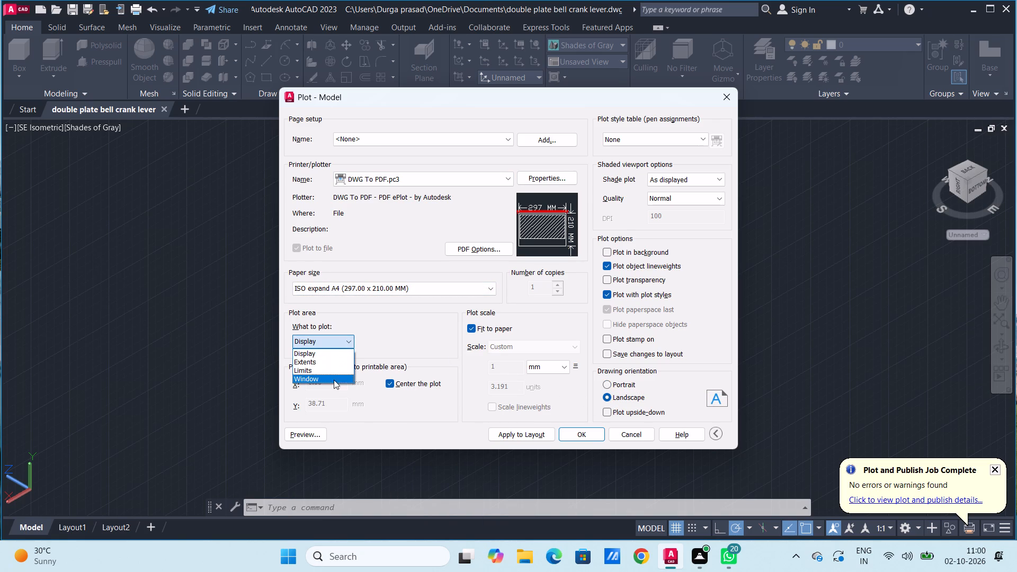
{"action": "left_click", "coordinate": [331, 381]}
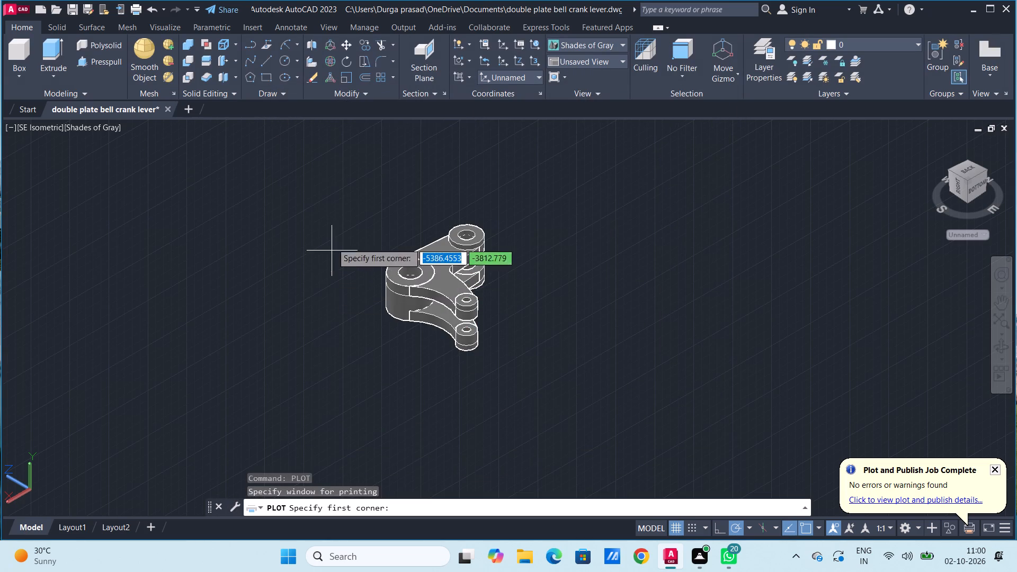
{"action": "left_click", "coordinate": [303, 188]}
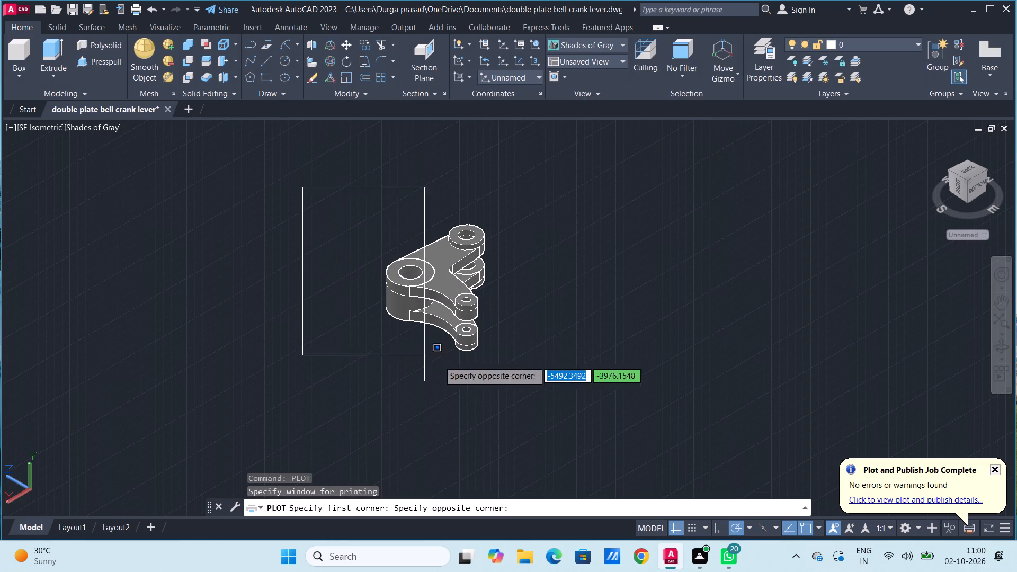
{"action": "left_click", "coordinate": [606, 398]}
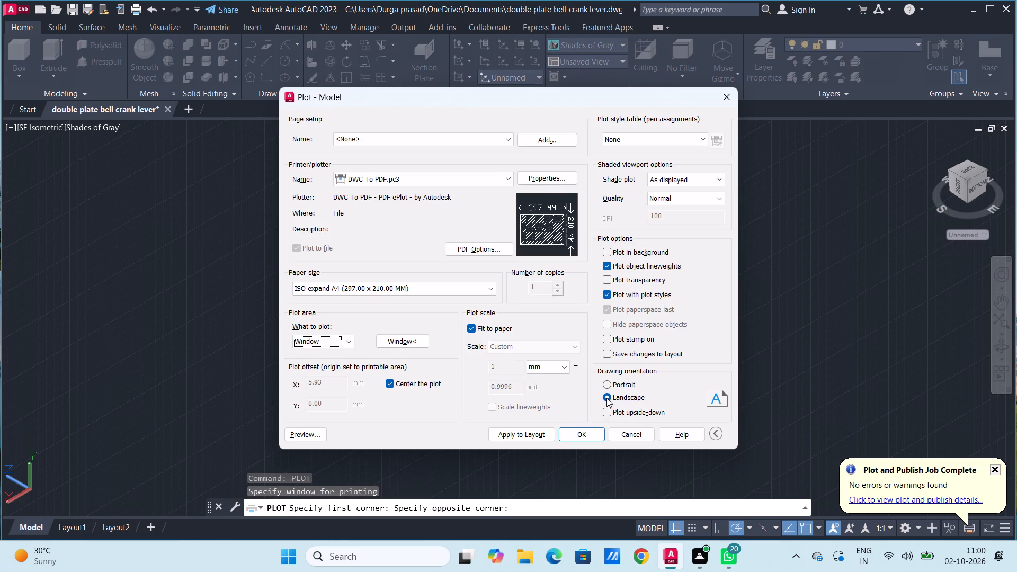
Plot the windowed SE Isometric view to a PDF file and dismiss the choice of app for opening it.
{"action": "left_click", "coordinate": [594, 430]}
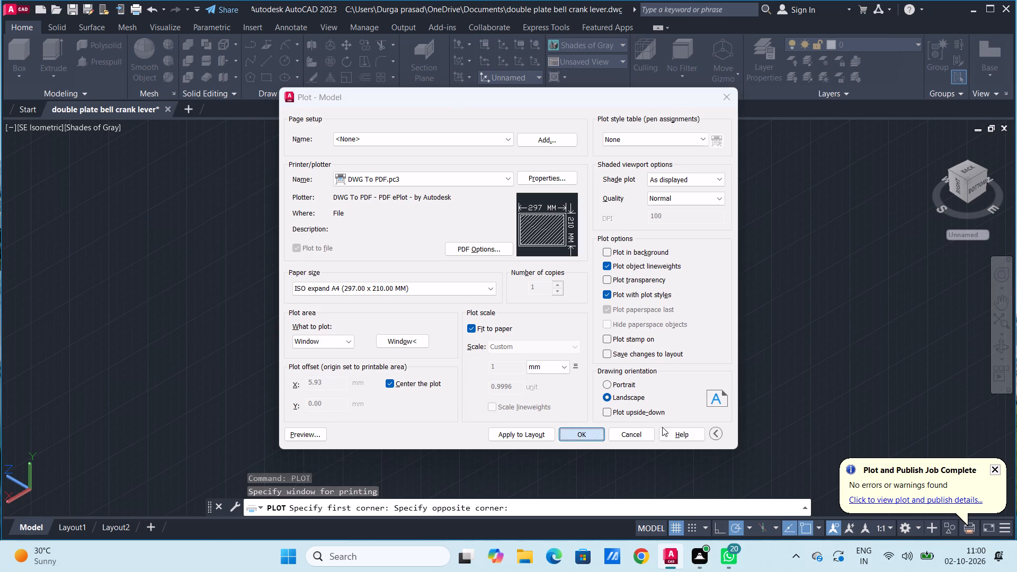
{"action": "left_click", "coordinate": [694, 400]}
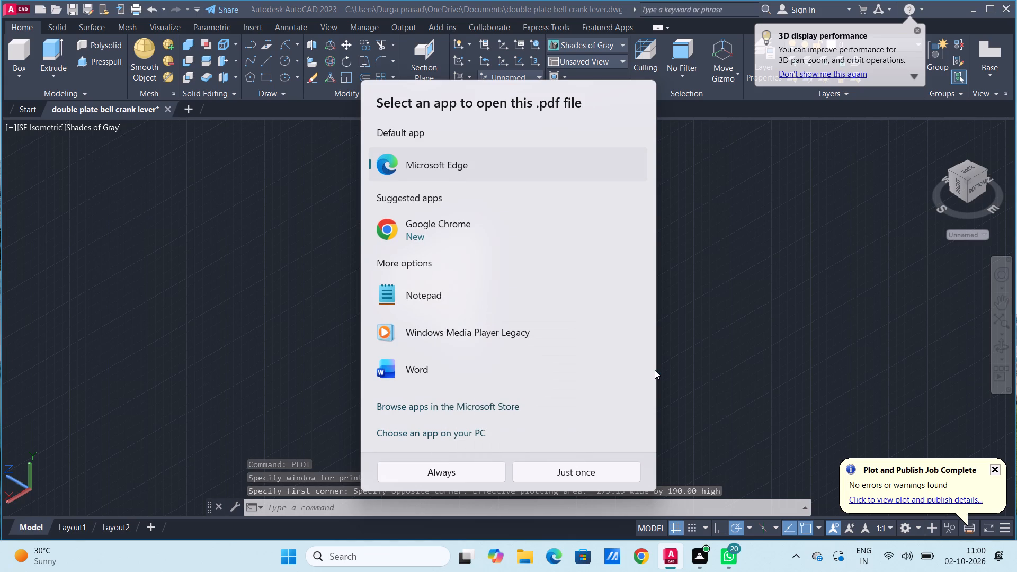
{"action": "left_click", "coordinate": [735, 355]}
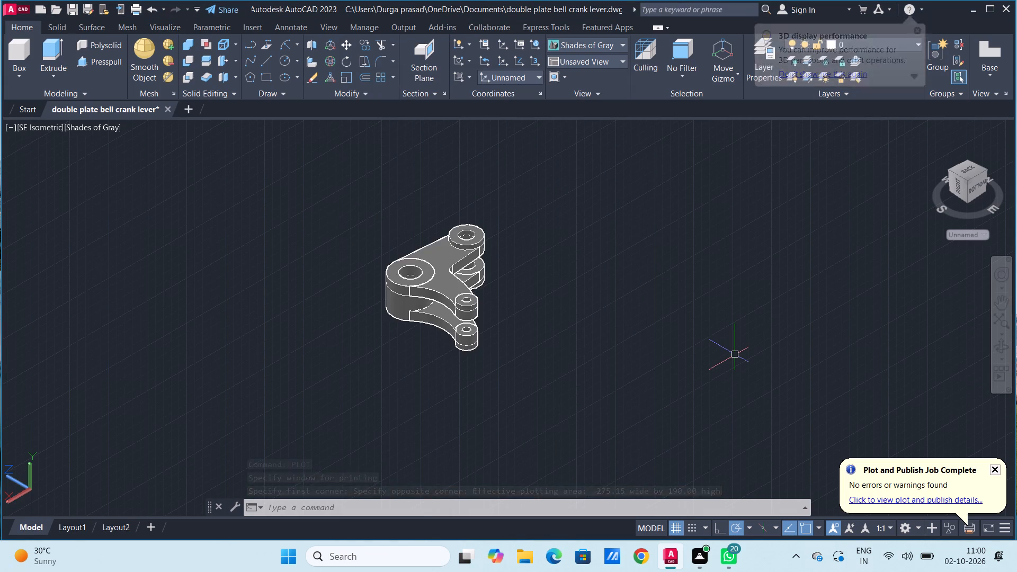